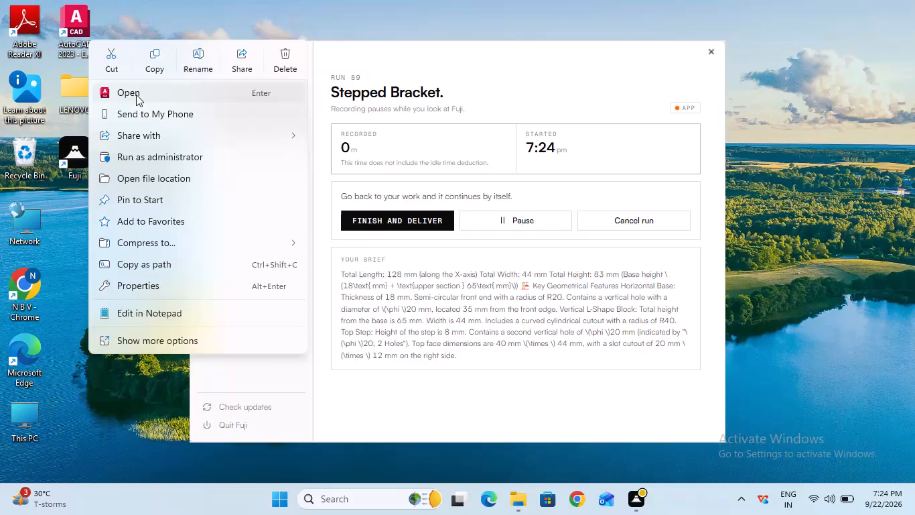
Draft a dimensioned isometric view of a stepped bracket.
Launch AutoCAD 2023 and create a new blank drawing.
{"action": "double_click", "coordinate": [136, 95]}
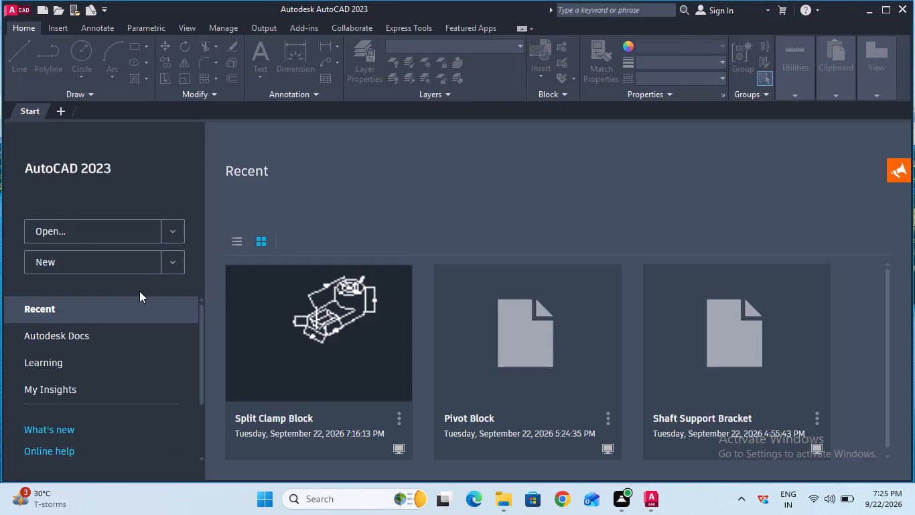
{"action": "double_click", "coordinate": [117, 262]}
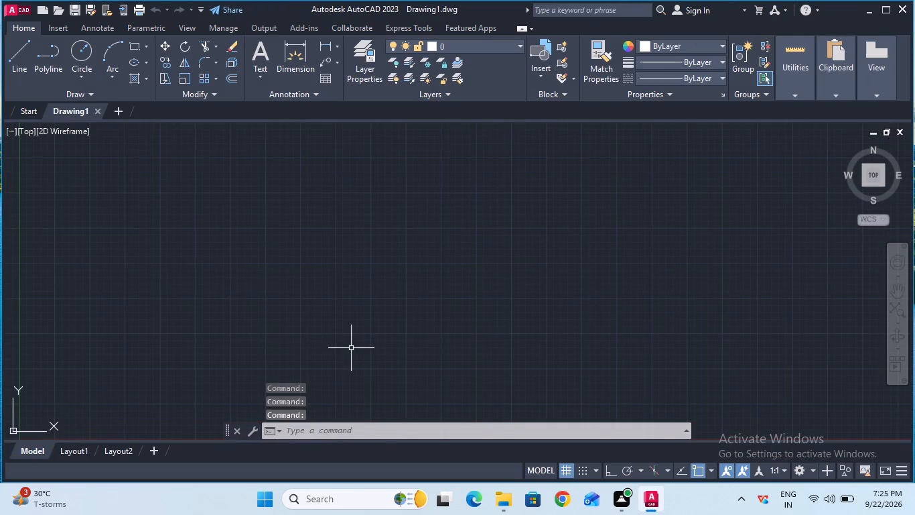
Turn on log file recording for the drawing session with the LOGFILEON command.
{"action": "left_click", "coordinate": [380, 432]}
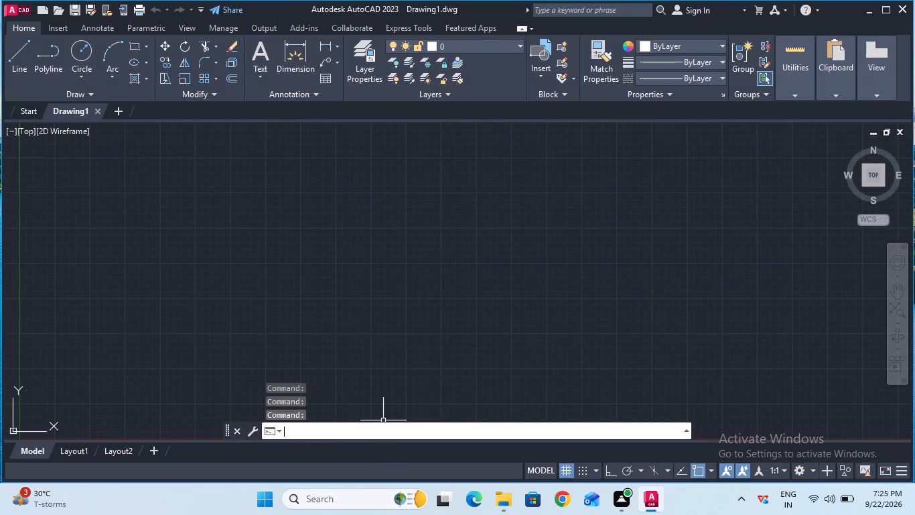
{"action": "type", "text": "log"}
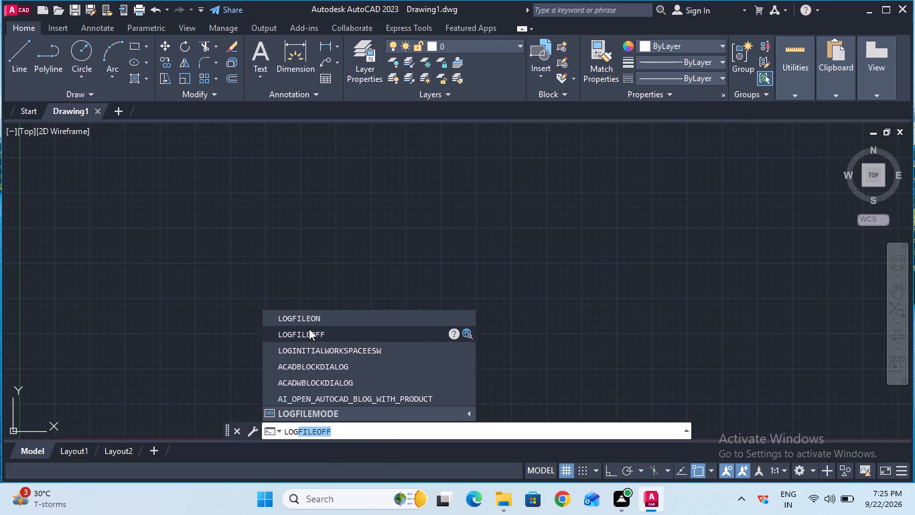
{"action": "left_click", "coordinate": [307, 317]}
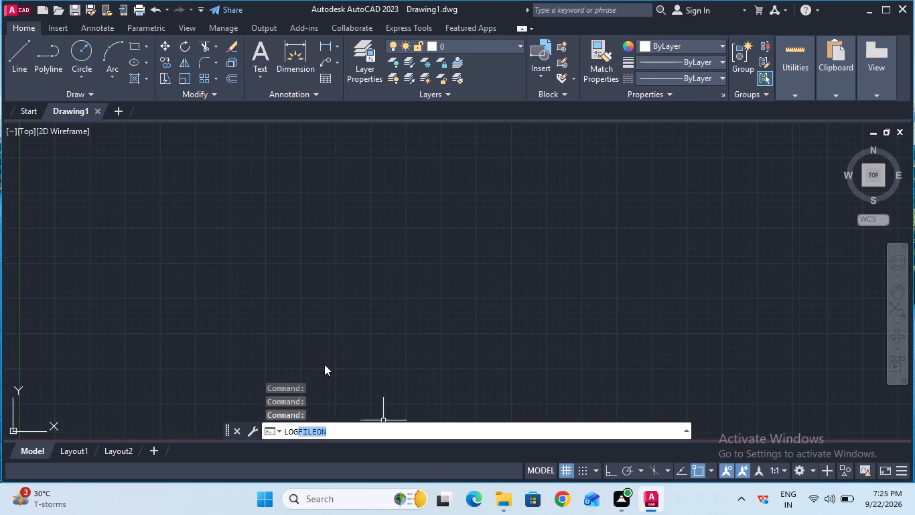
Configure the drawing units with a length precision of 0 and an insertion scale in millimeters.
{"action": "left_click", "coordinate": [345, 429]}
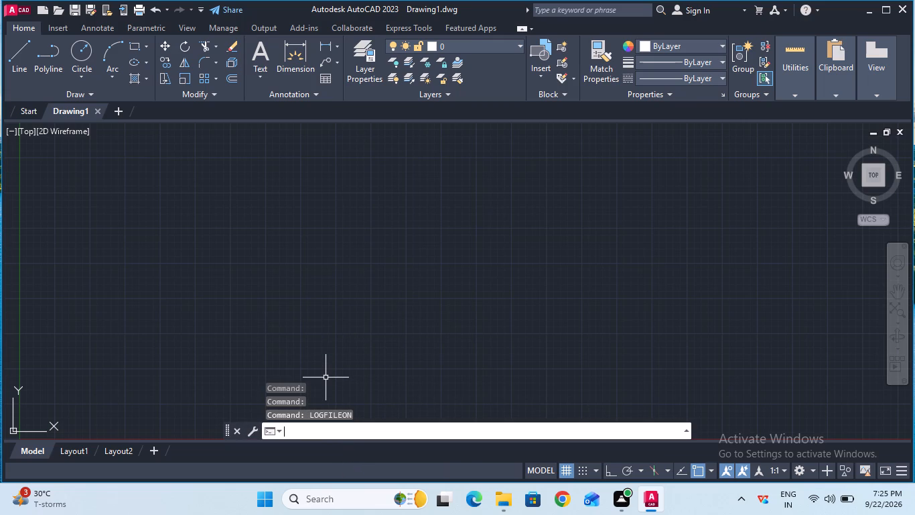
{"action": "type", "text": "unit"}
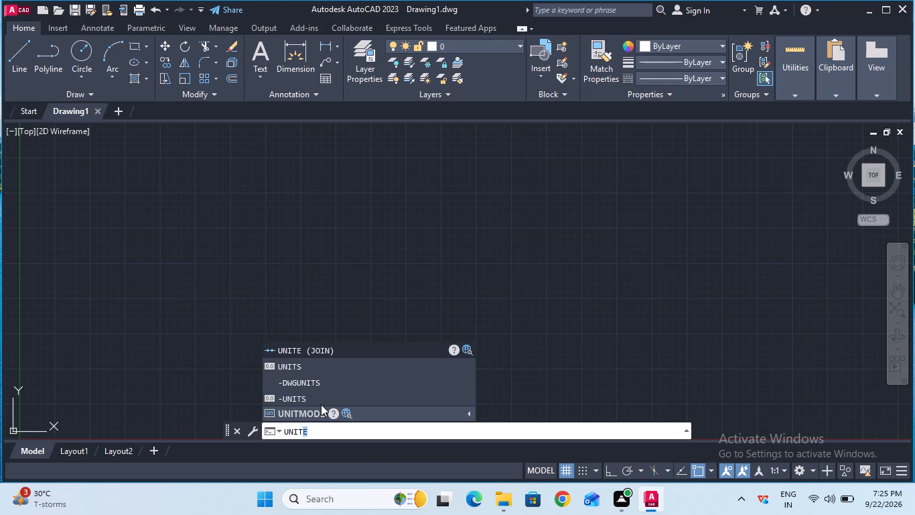
{"action": "left_click", "coordinate": [302, 371]}
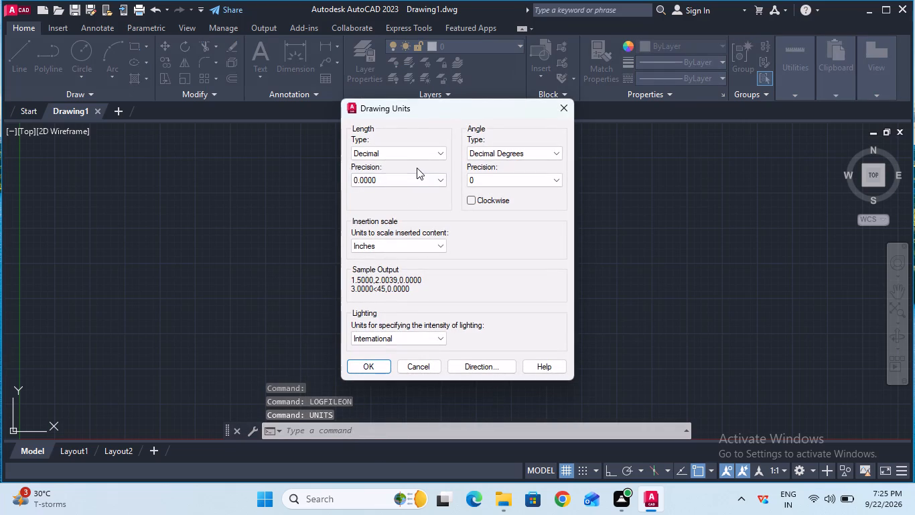
{"action": "left_click", "coordinate": [417, 174]}
{"action": "left_click", "coordinate": [419, 188]}
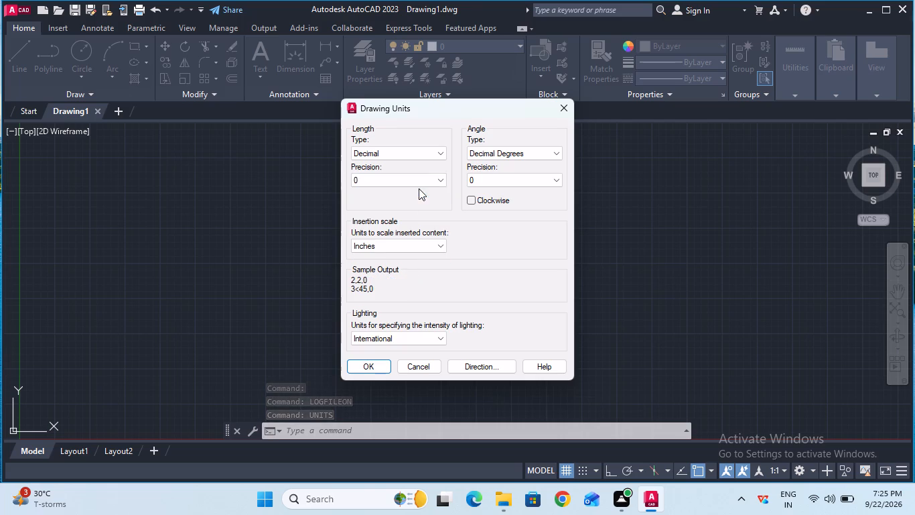
{"action": "left_click", "coordinate": [417, 249]}
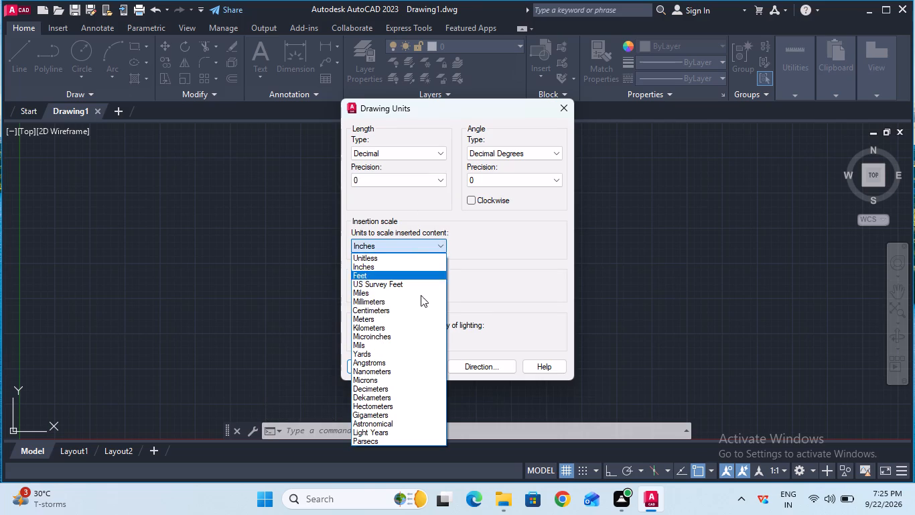
{"action": "left_click", "coordinate": [421, 299]}
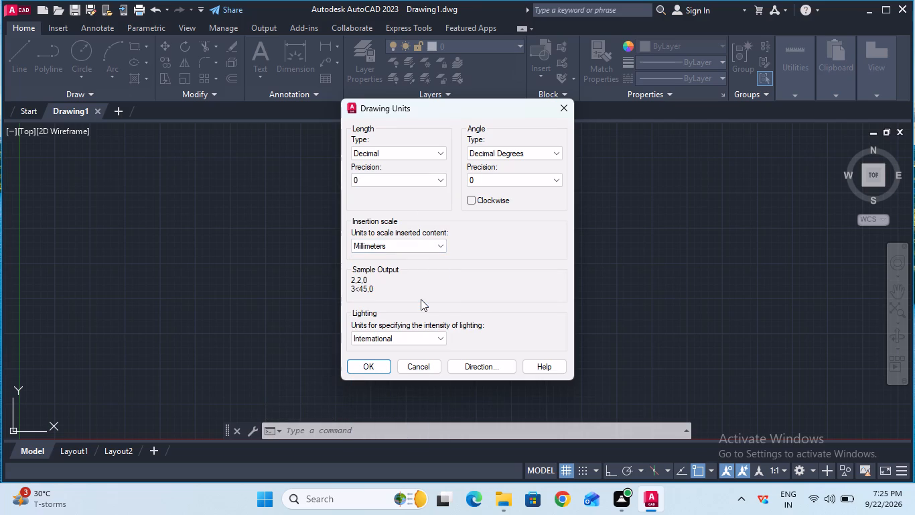
{"action": "left_click", "coordinate": [372, 361]}
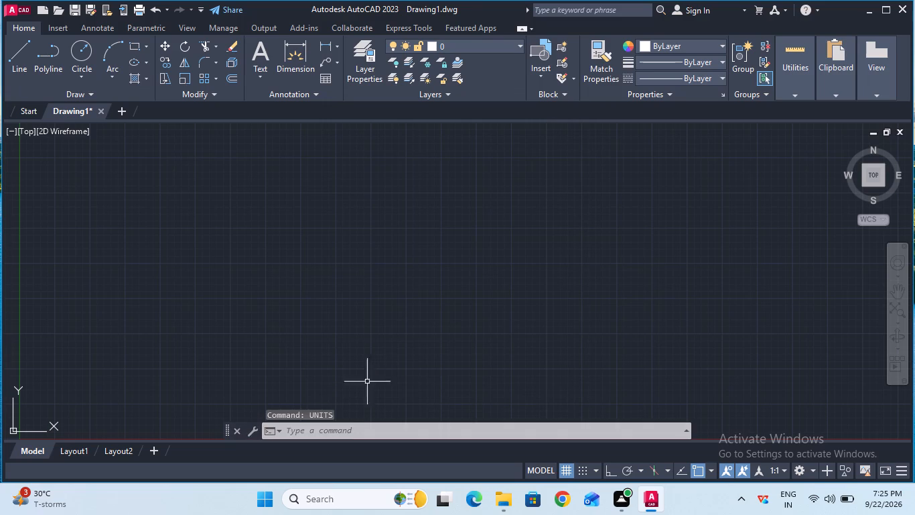
Modify the Standard dimension style so its linear dimensions use a precision of 0.
{"action": "left_click", "coordinate": [307, 435]}
{"action": "key", "text": "d"}
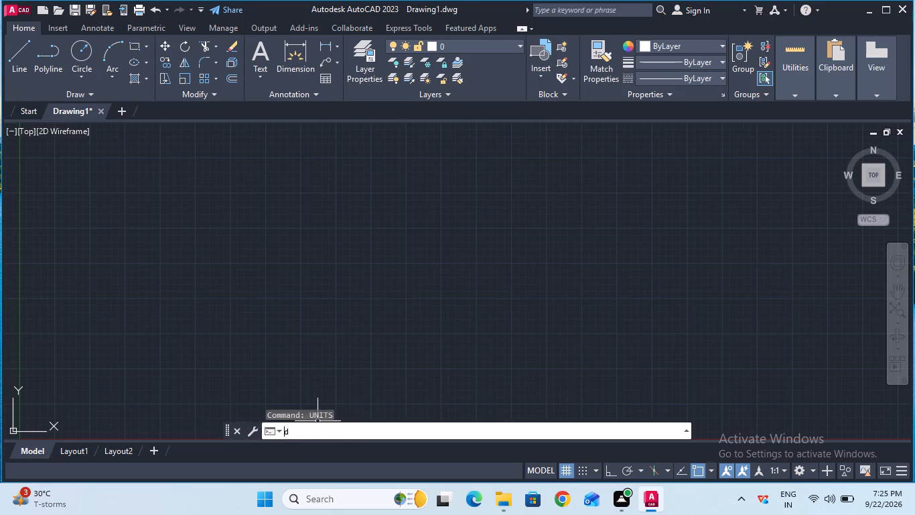
{"action": "key", "text": "Return"}
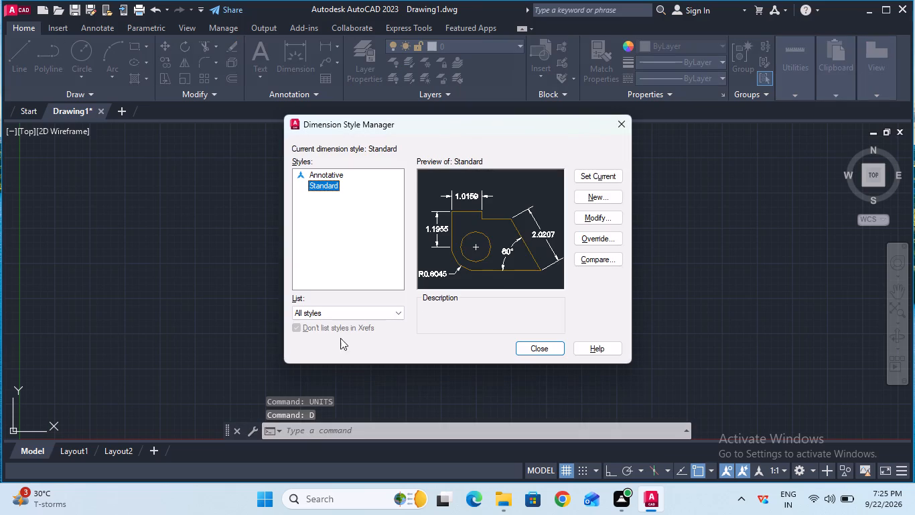
{"action": "left_click", "coordinate": [591, 218]}
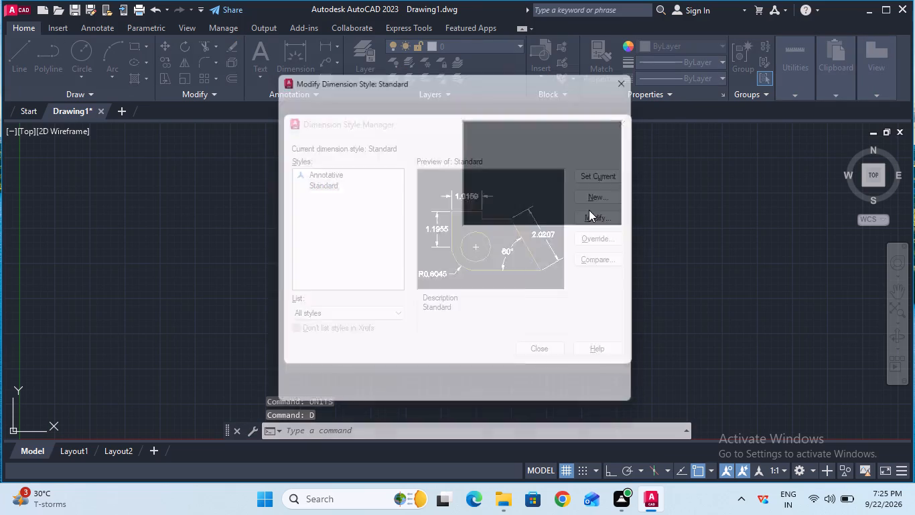
{"action": "left_click", "coordinate": [427, 146]}
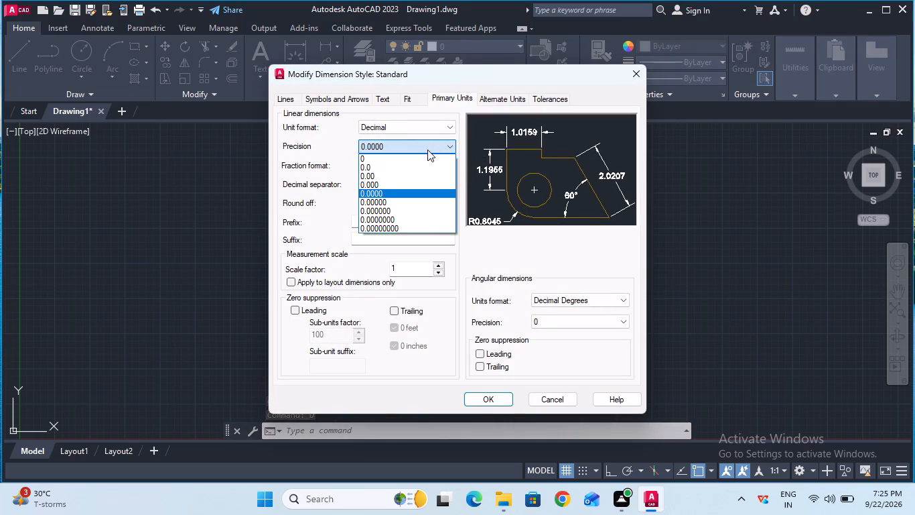
{"action": "left_click", "coordinate": [427, 154]}
{"action": "left_click", "coordinate": [428, 157]}
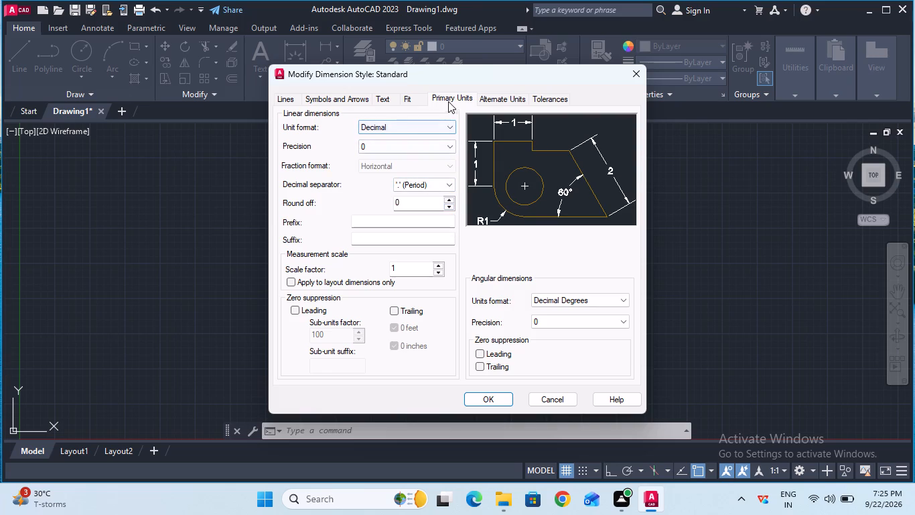
Set the Standard dimension style's text height to 6 and its text alignment to ISO standard.
{"action": "left_click", "coordinate": [387, 99]}
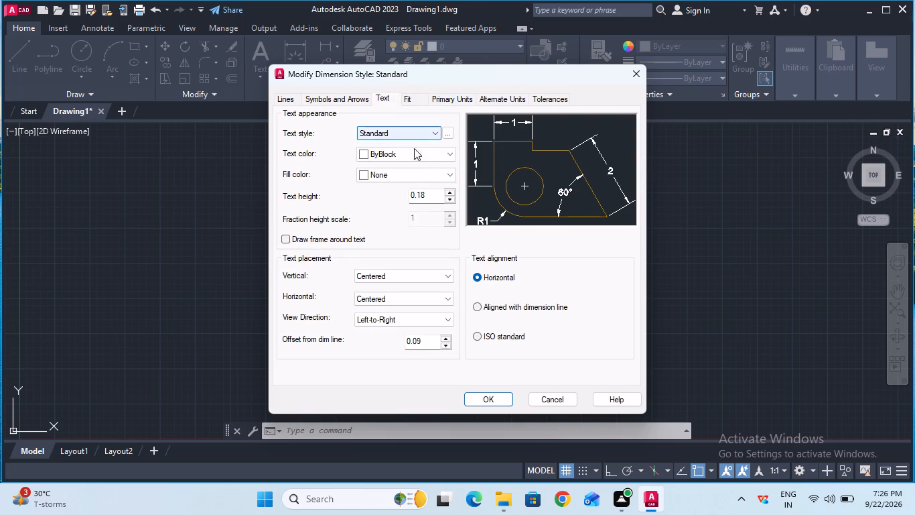
{"action": "left_click", "coordinate": [429, 188]}
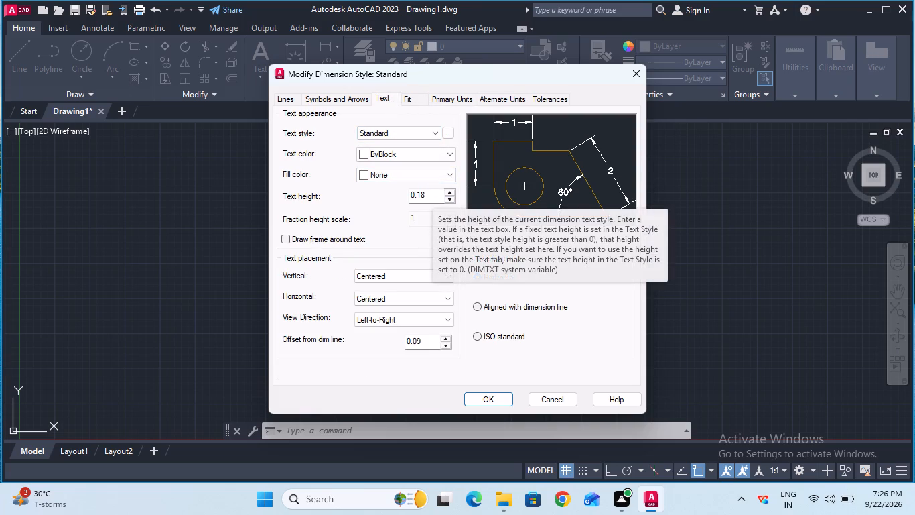
{"action": "left_click", "coordinate": [429, 194]}
{"action": "key", "text": "BackSpace"}
{"action": "key", "text": "BackSpace"}
{"action": "key", "text": "BackSpace"}
{"action": "key", "text": "BackSpace"}
{"action": "key", "text": "BackSpace"}
{"action": "key", "text": "BackSpace"}
{"action": "key", "text": "BackSpace"}
{"action": "key", "text": "BackSpace"}
{"action": "key", "text": "BackSpace"}
{"action": "key", "text": "BackSpace"}
{"action": "key", "text": "BackSpace"}
{"action": "key", "text": "6"}
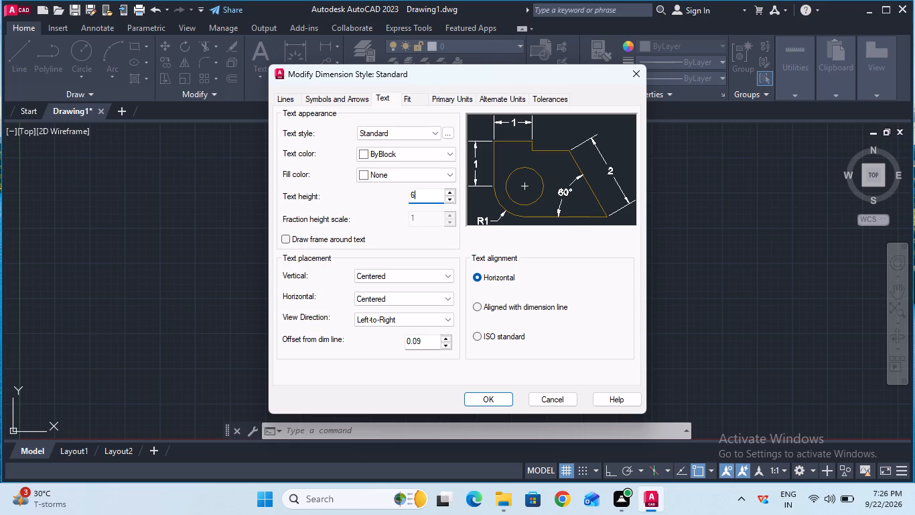
{"action": "left_click", "coordinate": [478, 337]}
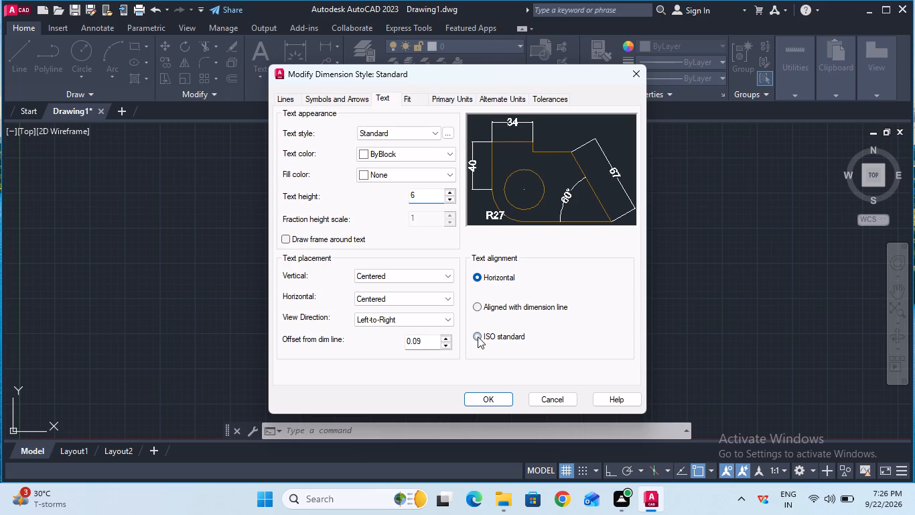
{"action": "left_click", "coordinate": [450, 100]}
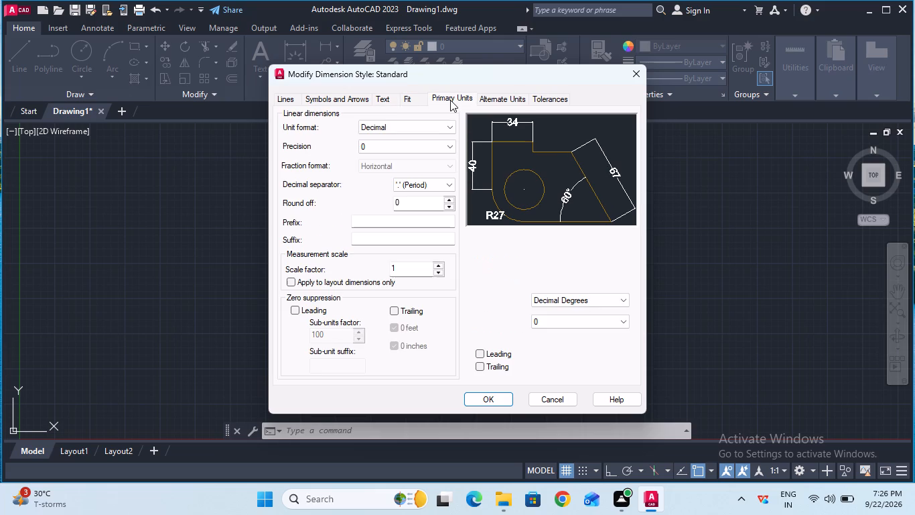
{"action": "left_click", "coordinate": [386, 100]}
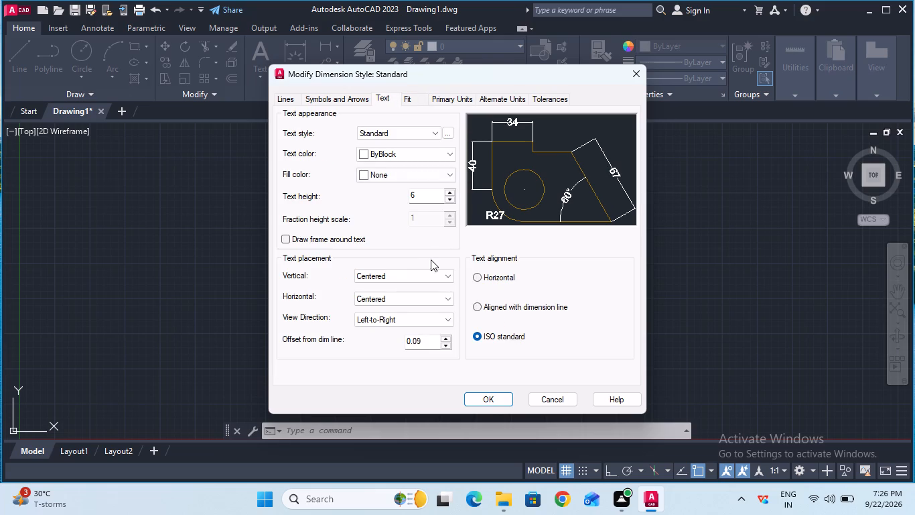
{"action": "left_click", "coordinate": [490, 400]}
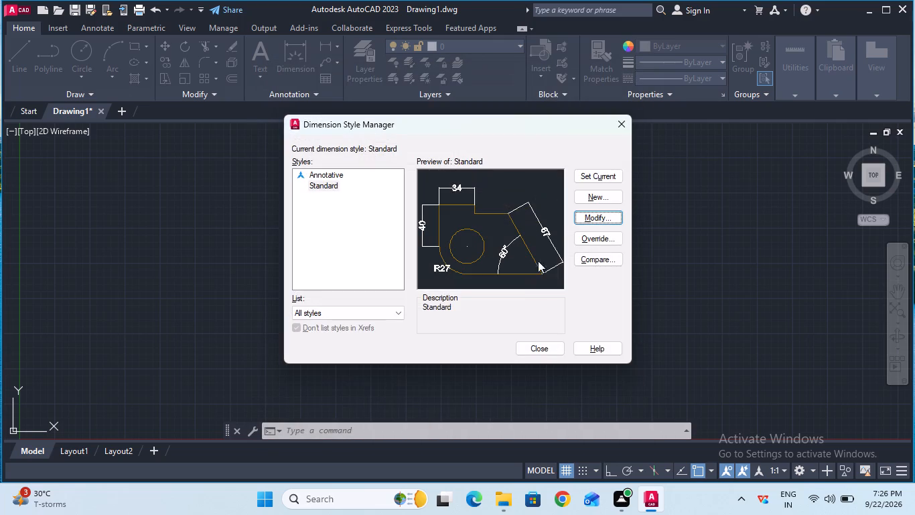
Make Standard the current dimension style and close the Dimension Style Manager.
{"action": "left_click", "coordinate": [583, 180]}
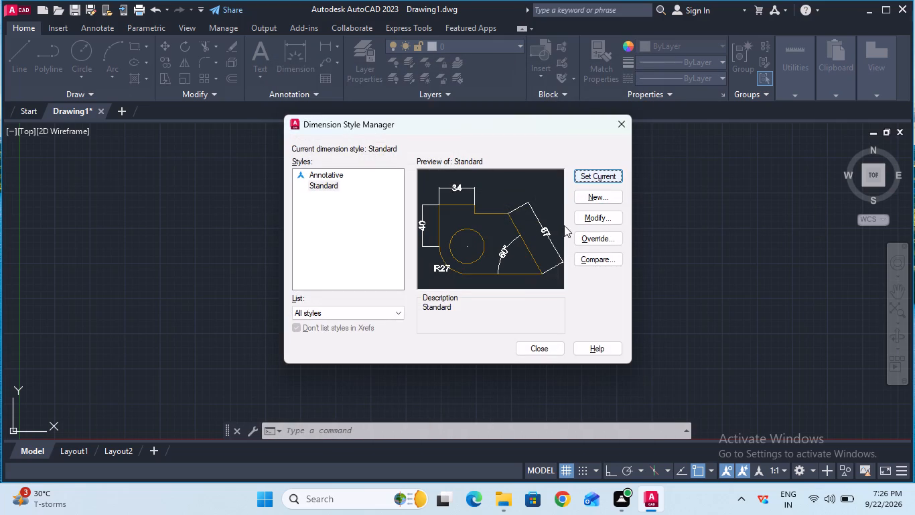
{"action": "left_click", "coordinate": [536, 351]}
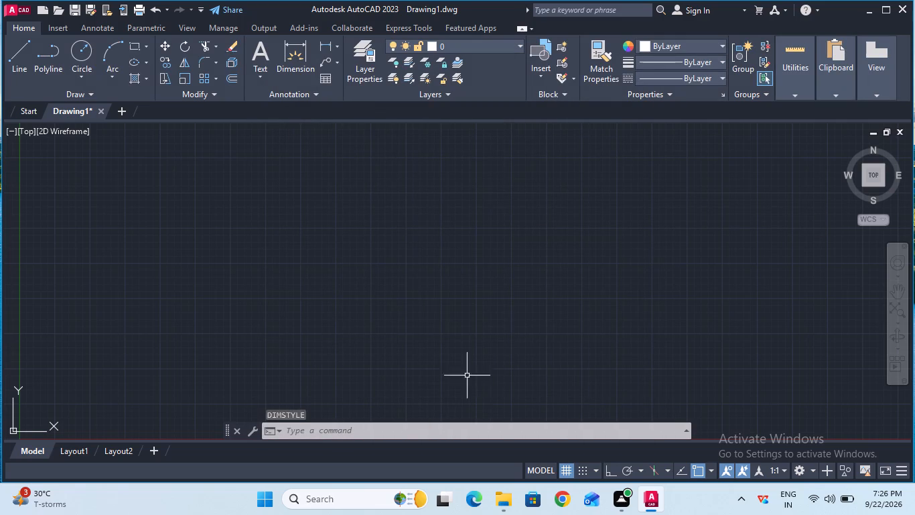
Set the model space limits from 0,0 to 100,100 and zoom to show the whole drawing area.
{"action": "left_click", "coordinate": [372, 424]}
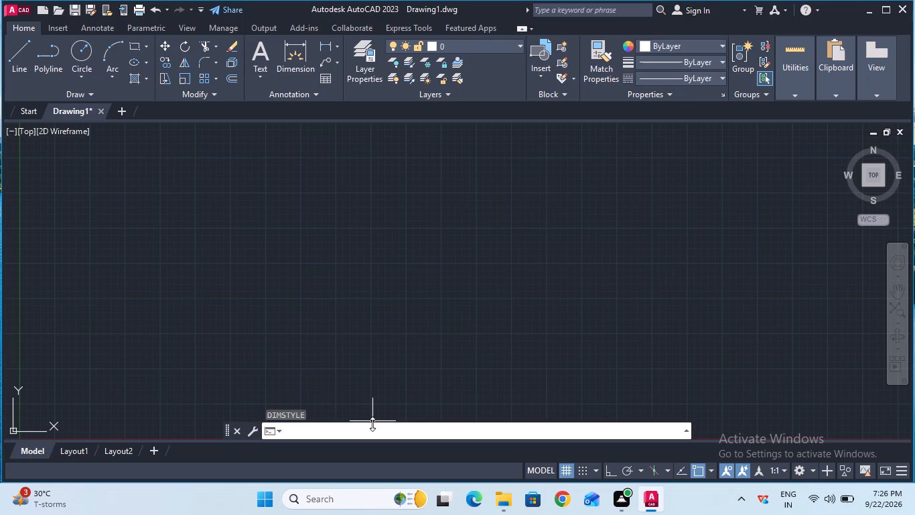
{"action": "type", "text": "lim"}
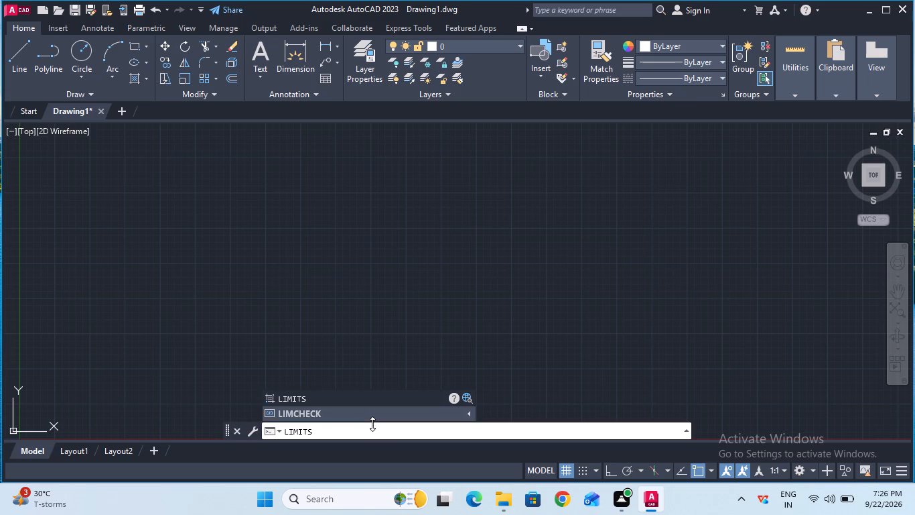
{"action": "left_click", "coordinate": [352, 395]}
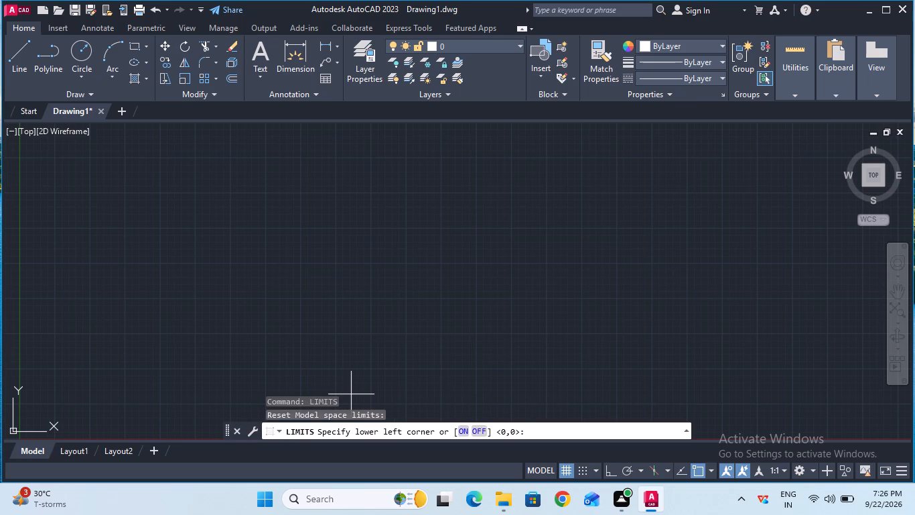
{"action": "left_click", "coordinate": [550, 429]}
{"action": "type", "text": "0,0"}
{"action": "key", "text": "Return"}
{"action": "key", "text": "1"}
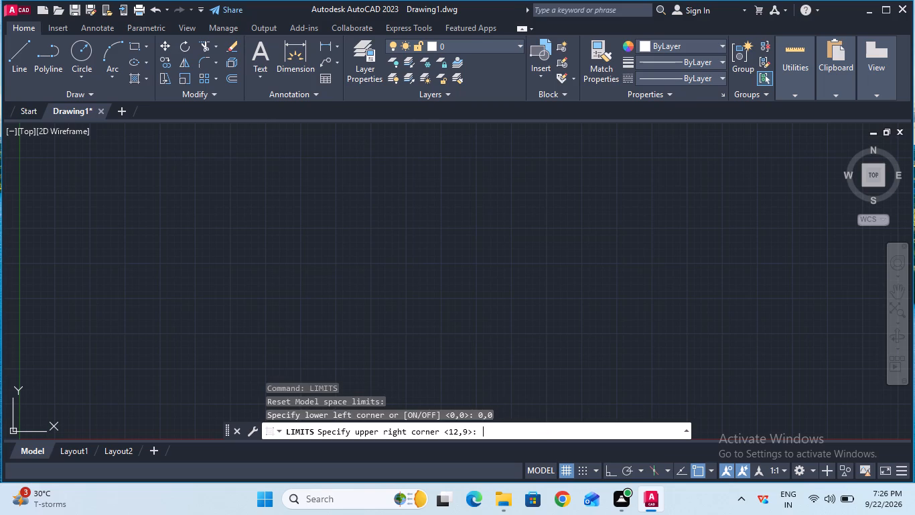
{"action": "type", "text": "00"}
{"action": "type", "text": ",100"}
{"action": "key", "text": "Return"}
{"action": "key", "text": "z"}
{"action": "key", "text": "Return"}
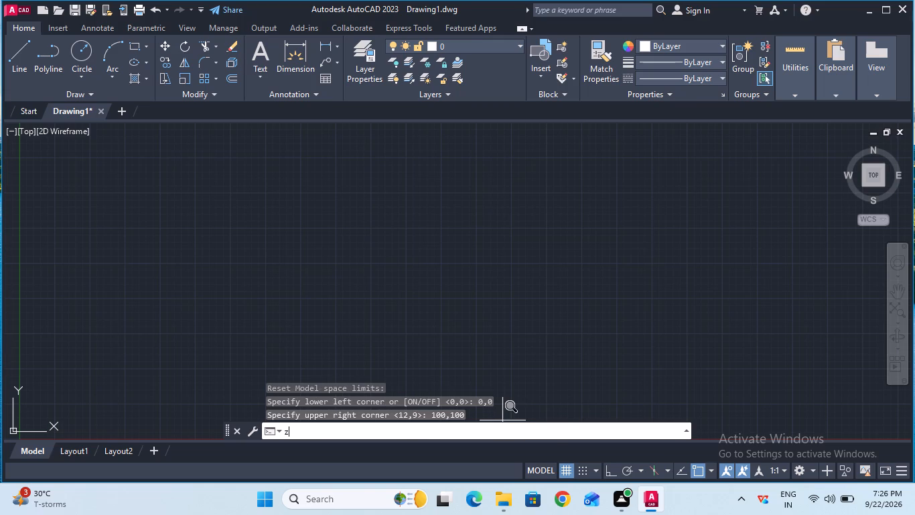
{"action": "key", "text": "a"}
{"action": "key", "text": "Return"}
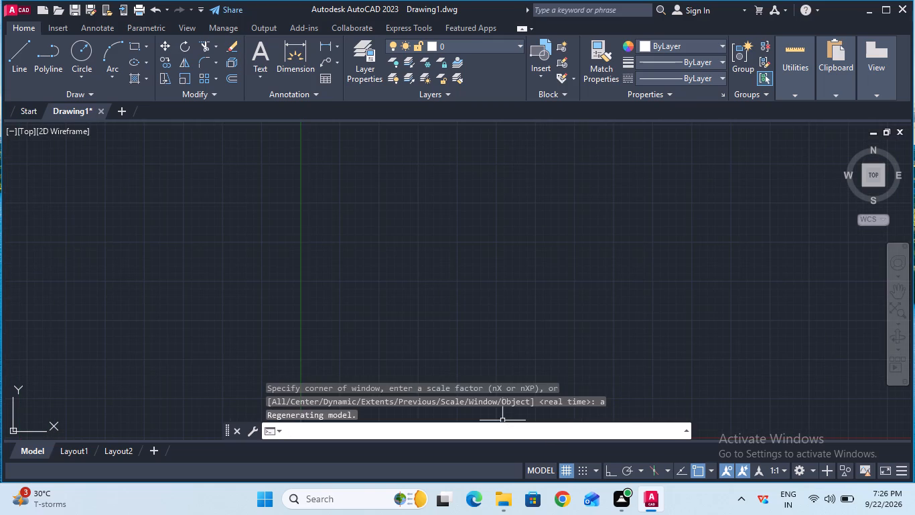
Turn on Ortho mode and switch to isometric drafting on the top isoplane.
{"action": "key", "text": "F8"}
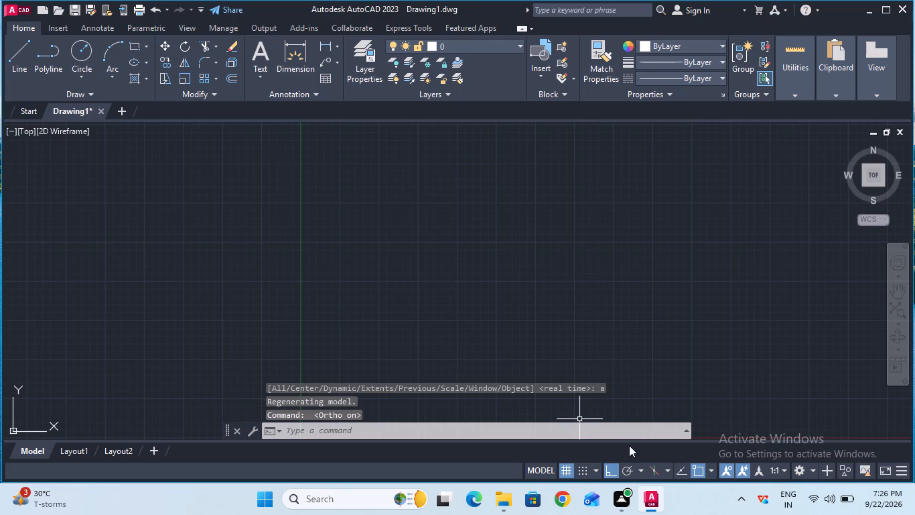
{"action": "left_click", "coordinate": [664, 468]}
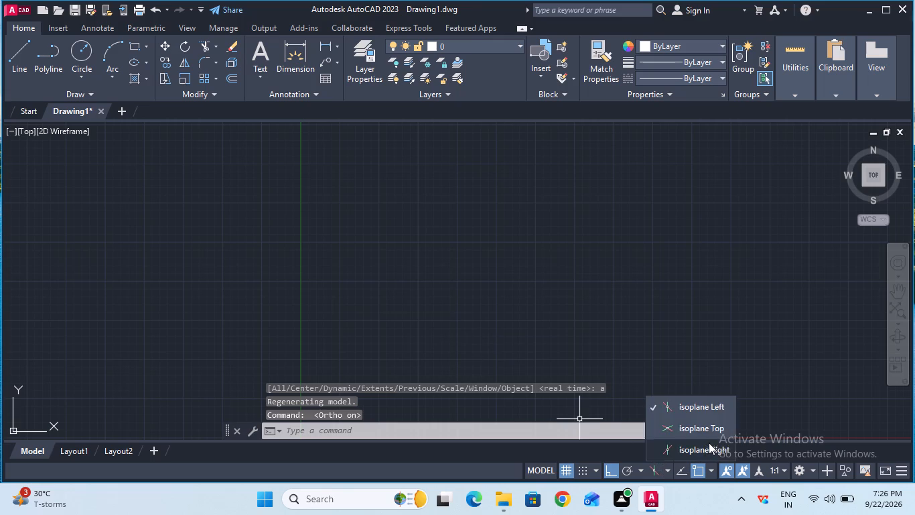
{"action": "left_click", "coordinate": [716, 434]}
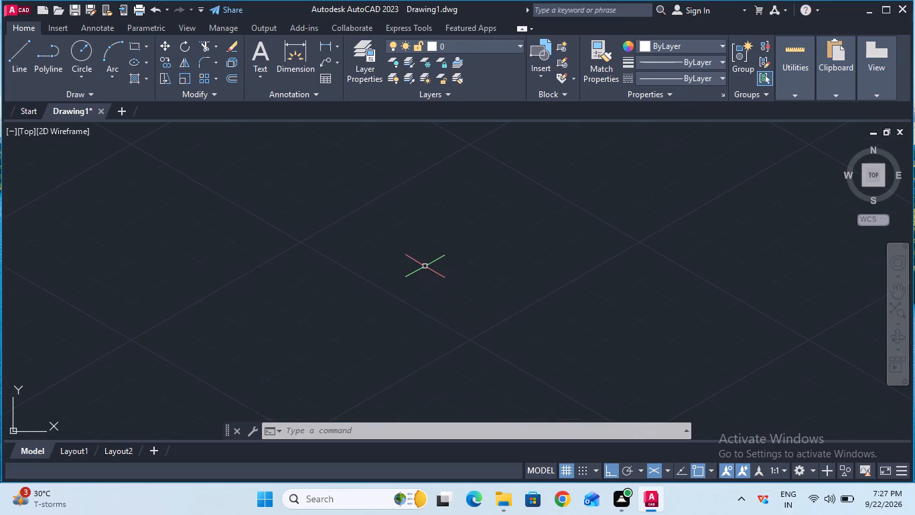
Load the CENTER linetype from acad.lin into the drawing, leaving ByLayer as the current linetype.
{"action": "left_click", "coordinate": [334, 42]}
{"action": "left_click", "coordinate": [336, 89]}
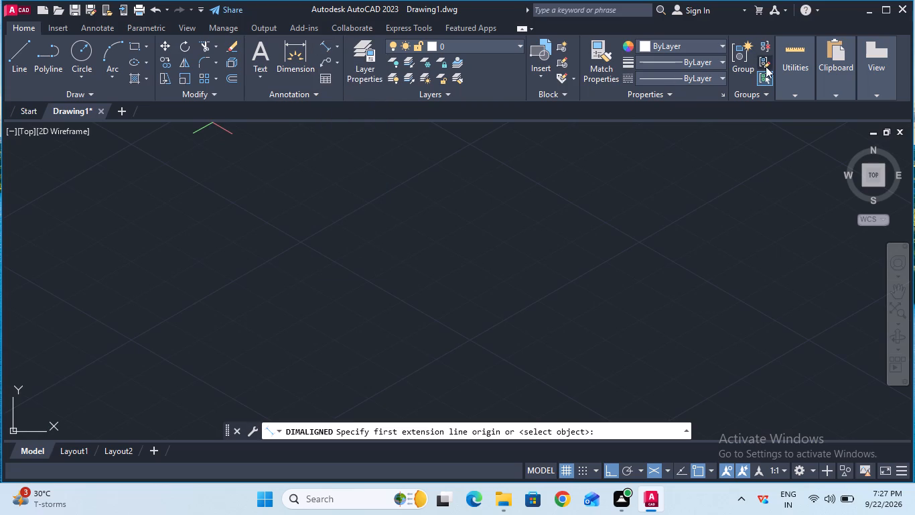
{"action": "left_click", "coordinate": [664, 78]}
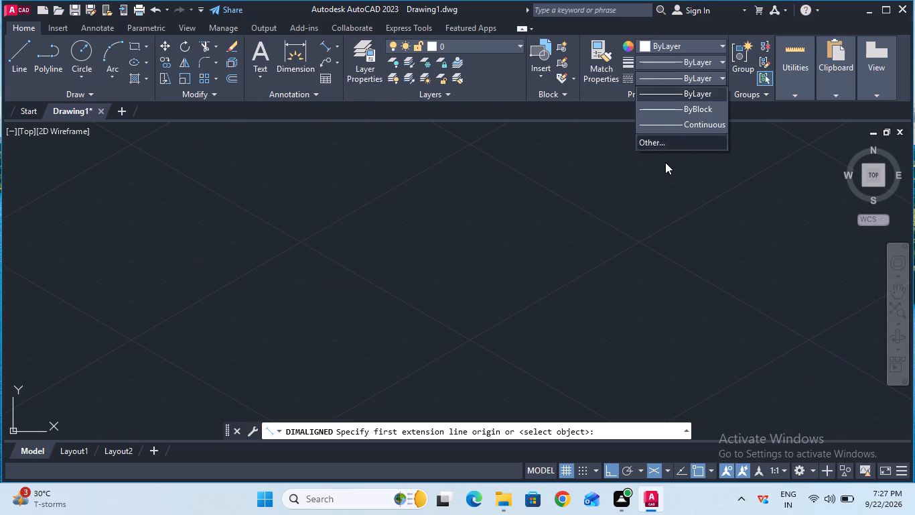
{"action": "left_click", "coordinate": [666, 147]}
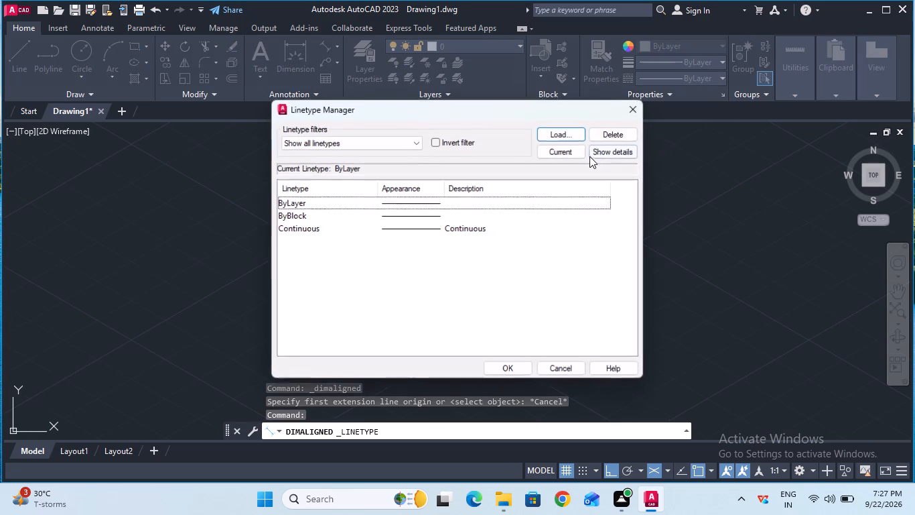
{"action": "left_click", "coordinate": [560, 136]}
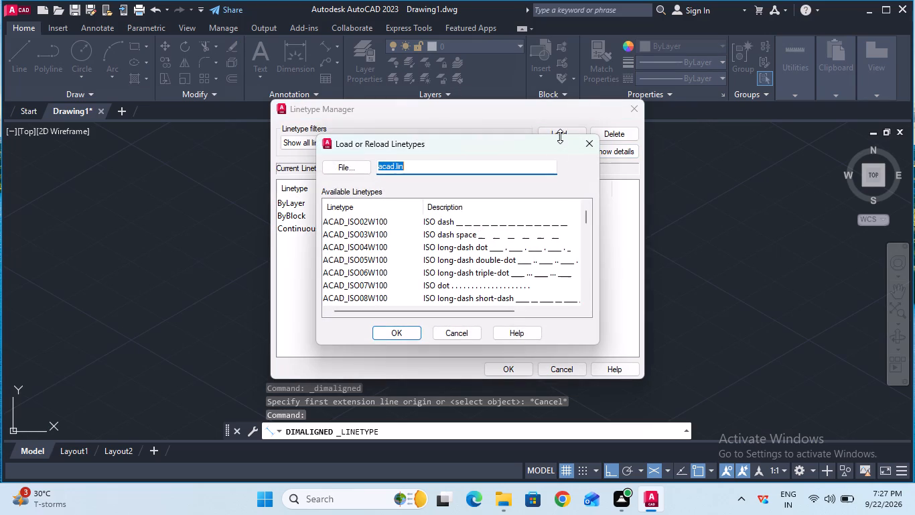
{"action": "left_click_drag", "start_coordinate": [584, 218], "coordinate": [584, 219]}
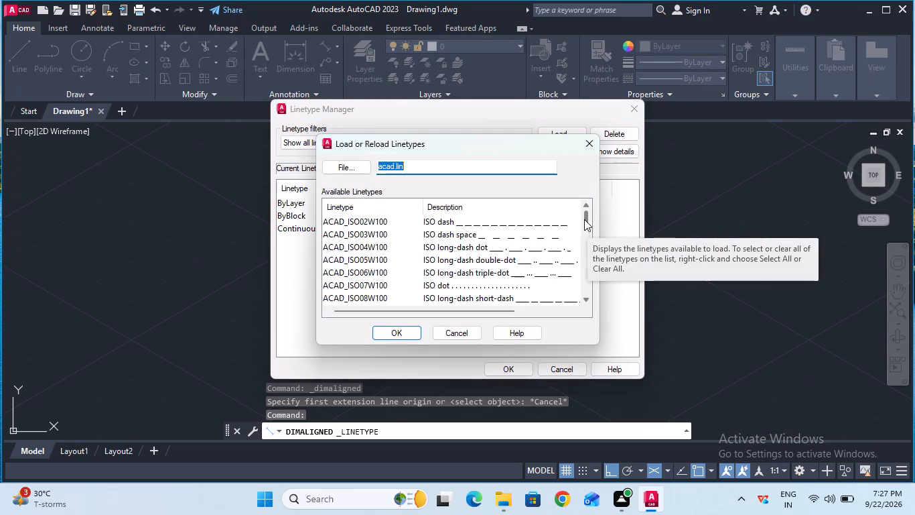
{"action": "left_click_drag", "start_coordinate": [584, 219], "coordinate": [584, 240]}
{"action": "left_click", "coordinate": [466, 301]}
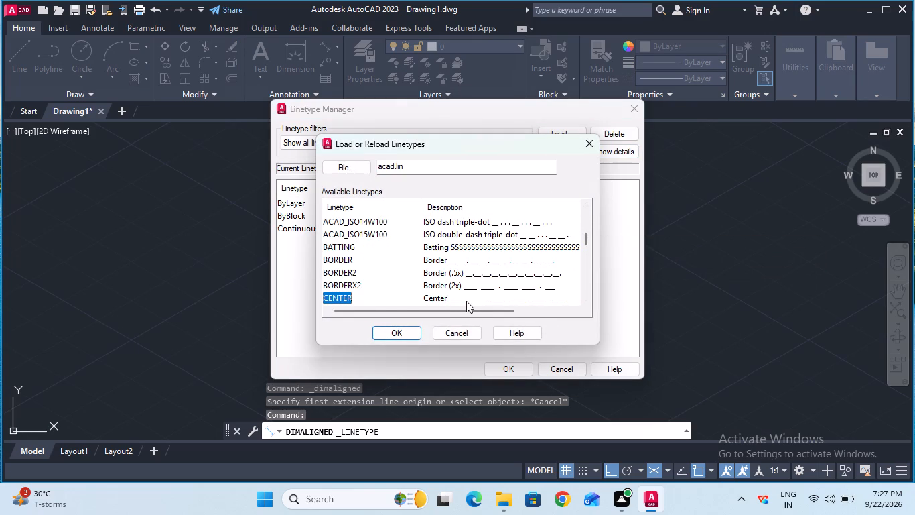
{"action": "left_click", "coordinate": [392, 331]}
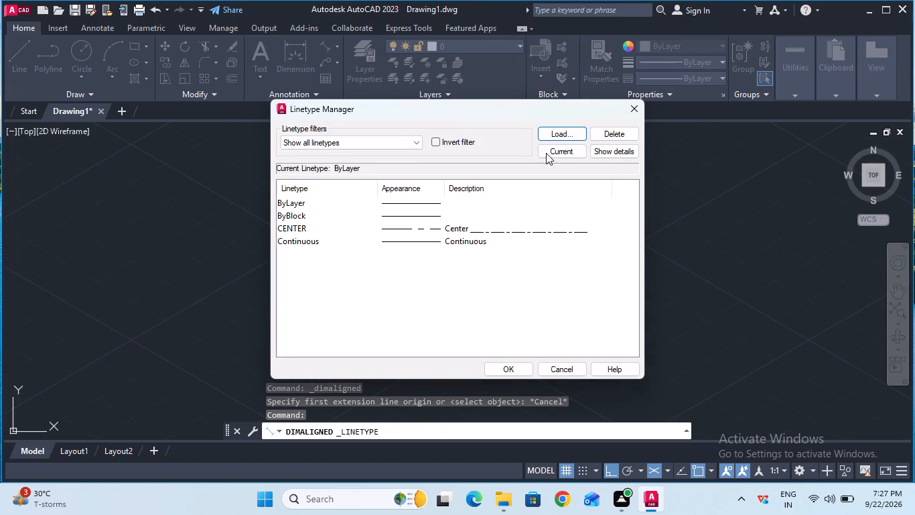
{"action": "left_click", "coordinate": [502, 376]}
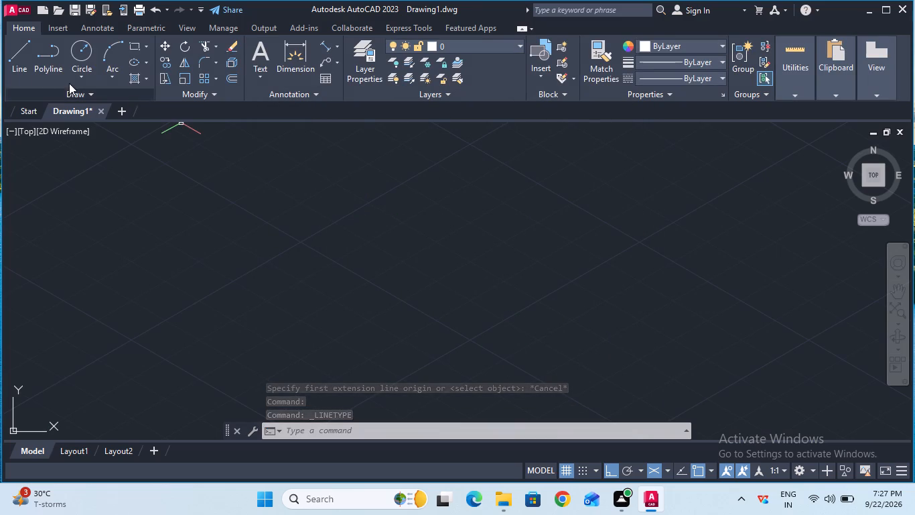
Draw a 70 mm line in the 330° isometric direction from a free point in the middle of the drawing area.
{"action": "left_click", "coordinate": [25, 66]}
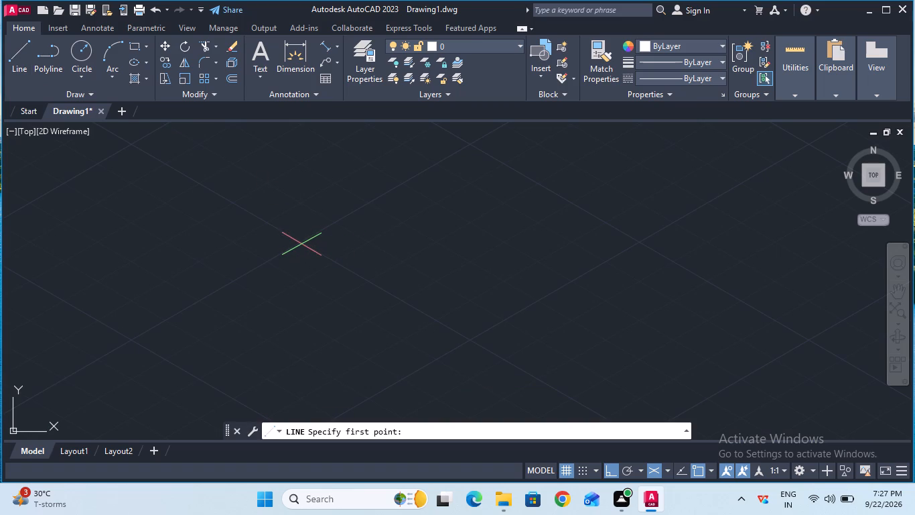
{"action": "left_click", "coordinate": [301, 241]}
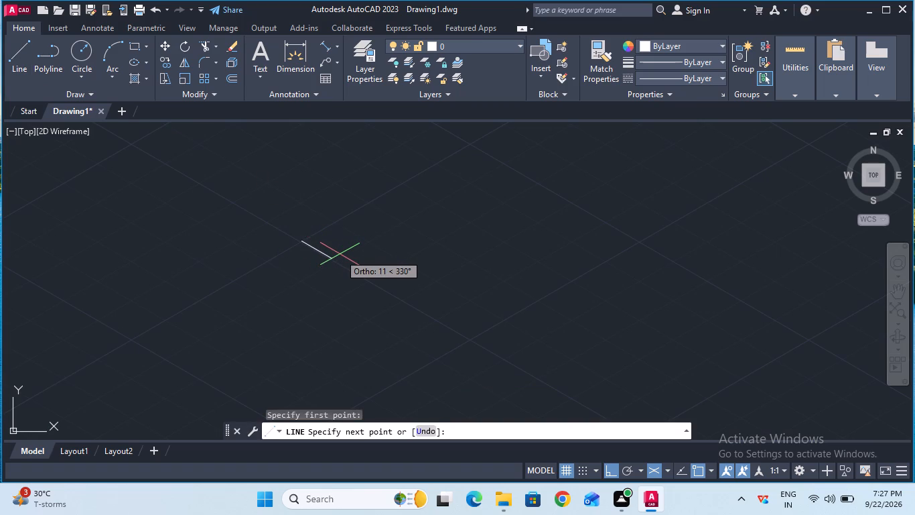
{"action": "type", "text": "70"}
{"action": "key", "text": "Return"}
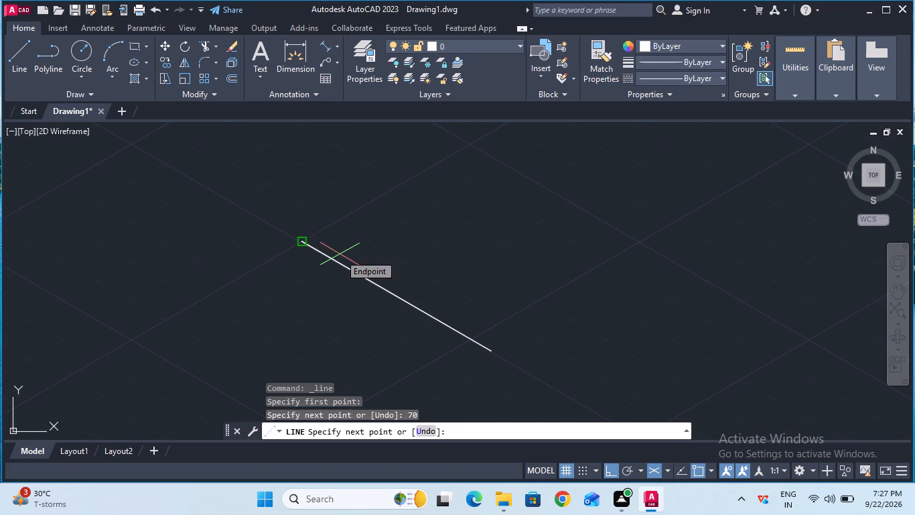
{"action": "key", "text": "Escape"}
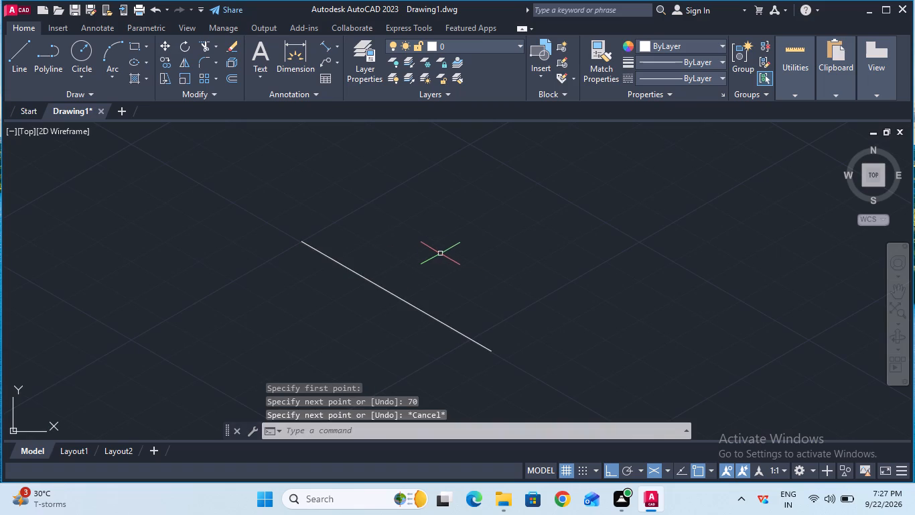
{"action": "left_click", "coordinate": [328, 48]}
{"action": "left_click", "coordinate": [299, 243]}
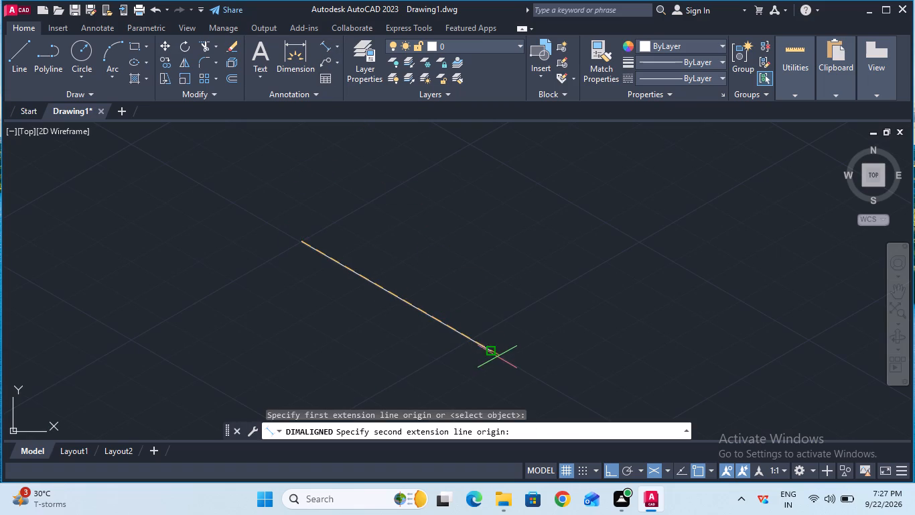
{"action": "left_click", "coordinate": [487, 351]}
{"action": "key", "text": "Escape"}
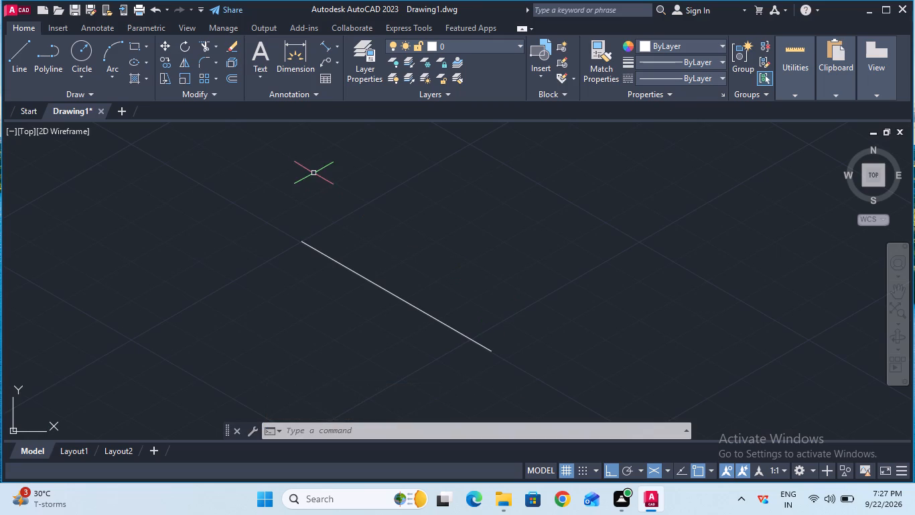
Draw a 128 mm line from the lower end of the 70 mm line, rising to the right along the isometric axis.
{"action": "left_click", "coordinate": [31, 70]}
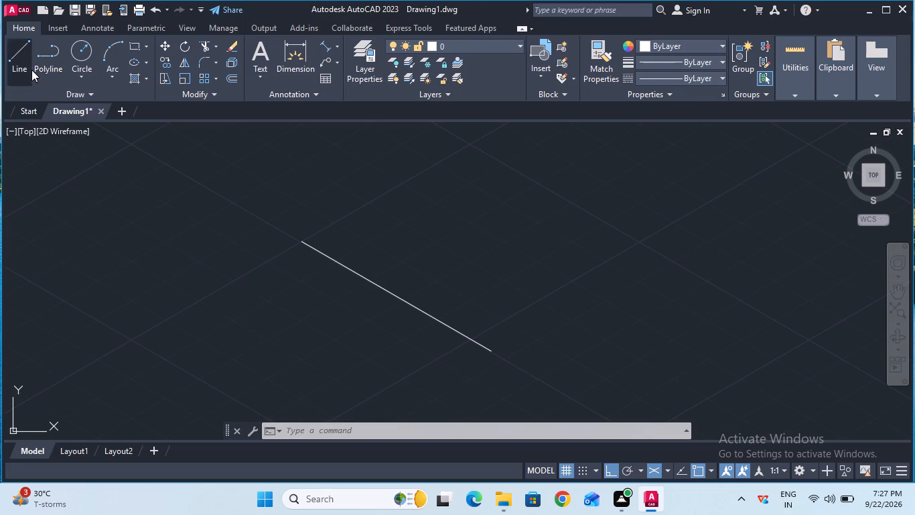
{"action": "double_click", "coordinate": [492, 349]}
{"action": "type", "text": "128"}
{"action": "key", "text": "Return"}
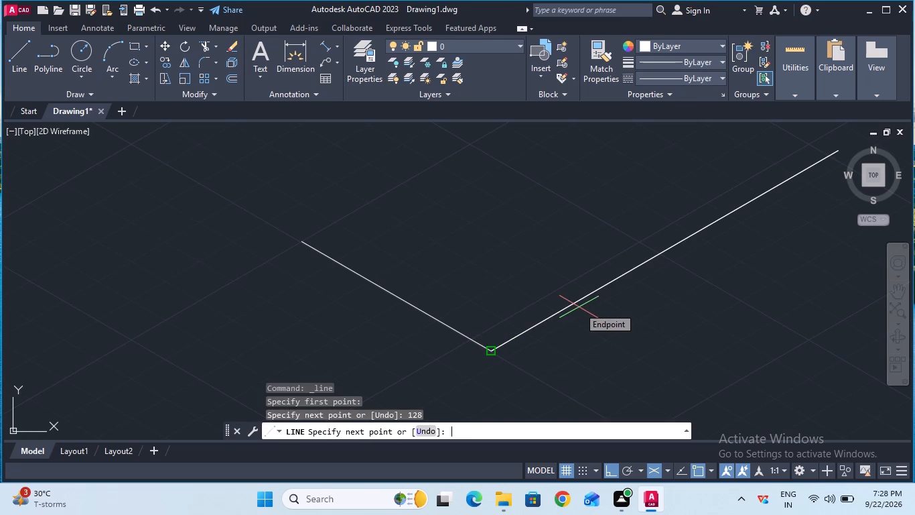
{"action": "scroll", "coordinate": [579, 307], "scroll_direction": "down", "scroll_amount": 1, "text": "ctrl"}
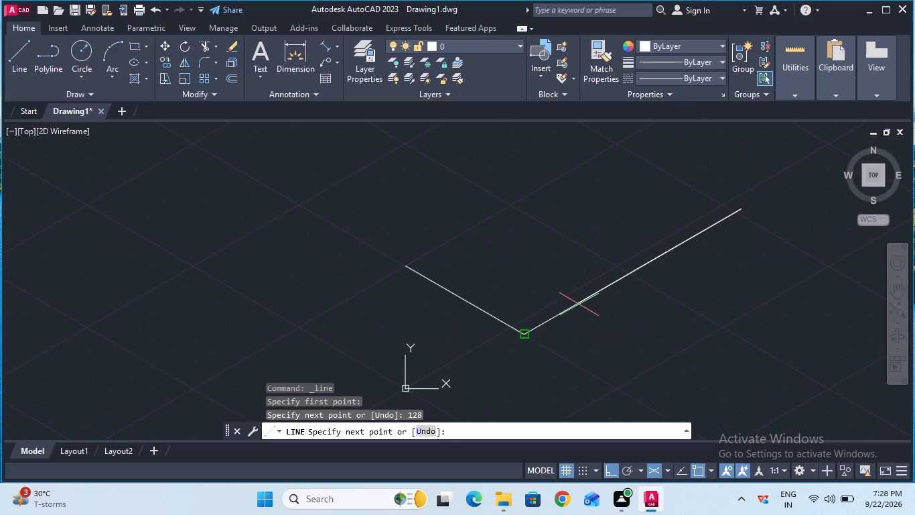
{"action": "key", "text": "Escape"}
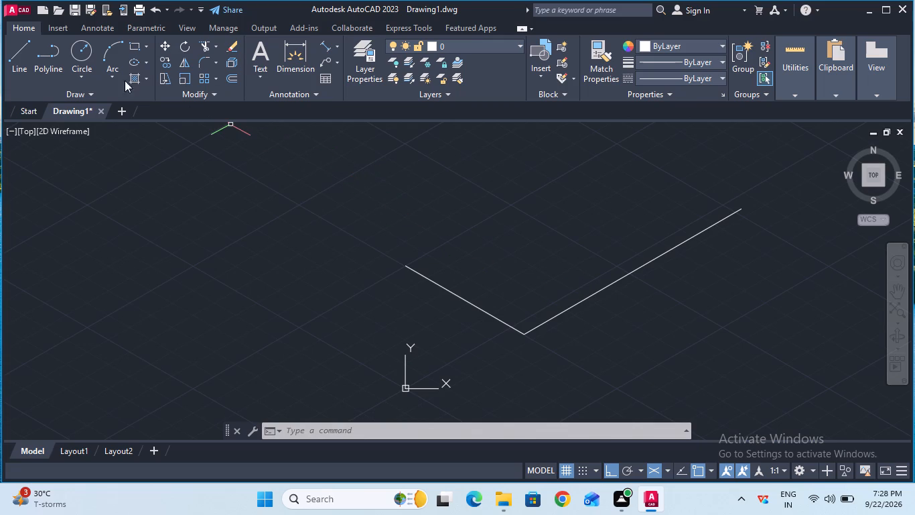
From the upper end of the first 70 mm line, draw a 76 mm line at 30°, continued by a 70 mm line at 330°.
{"action": "left_click", "coordinate": [27, 67]}
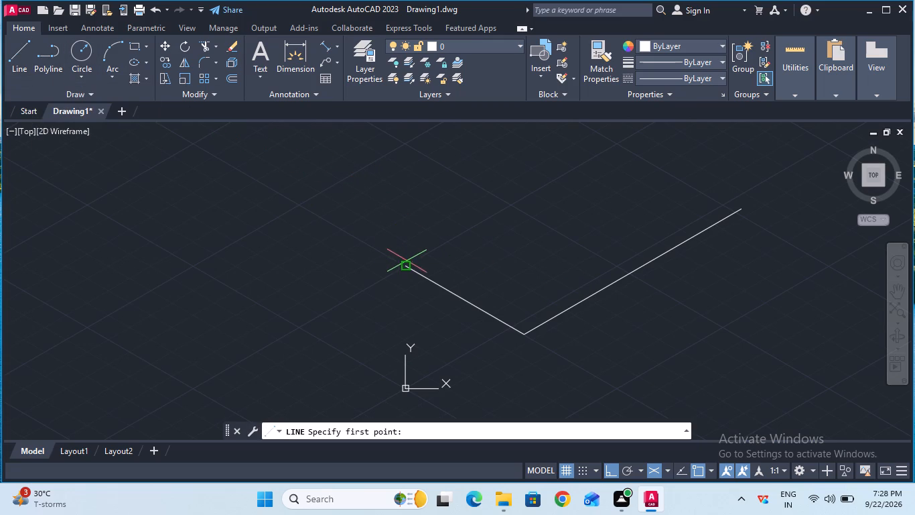
{"action": "left_click", "coordinate": [409, 263]}
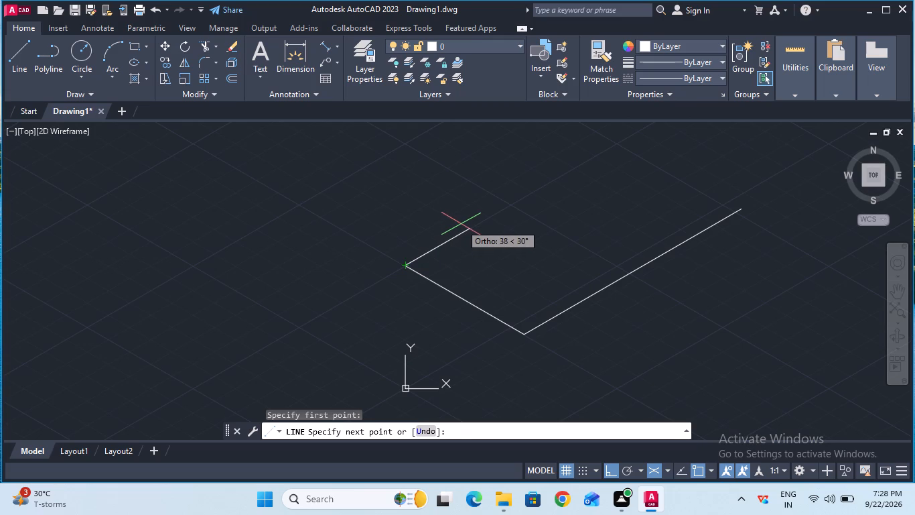
{"action": "type", "text": "76"}
{"action": "key", "text": "Return"}
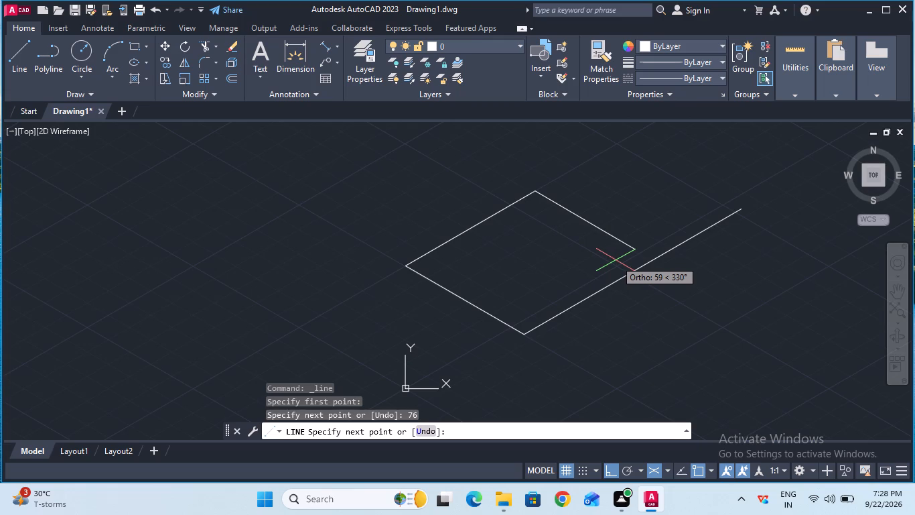
{"action": "type", "text": "70"}
{"action": "key", "text": "Return"}
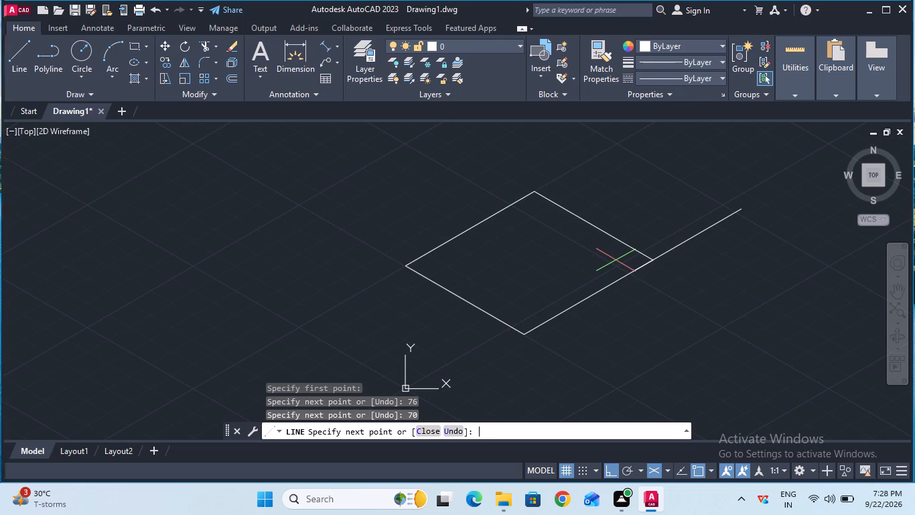
{"action": "key", "text": "Escape"}
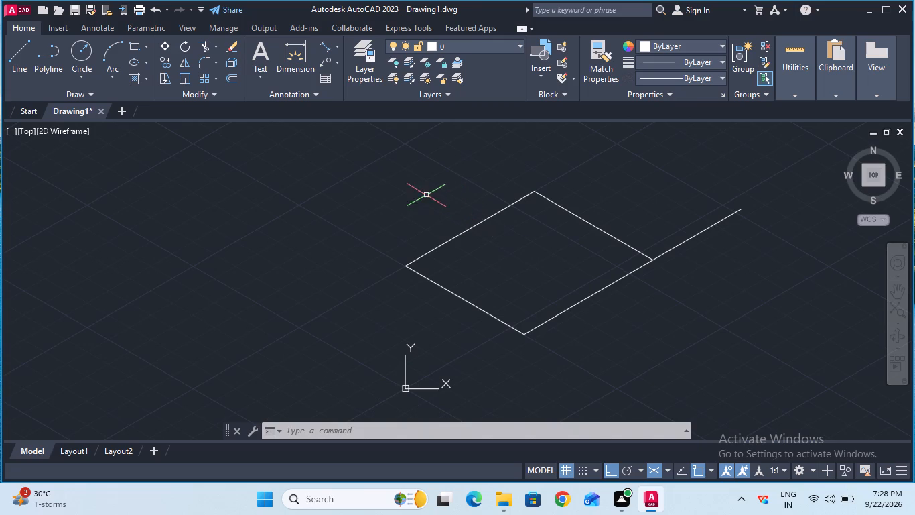
Copy the four base outline lines 18 mm straight down, using the right isoplane.
{"action": "left_click", "coordinate": [170, 62]}
{"action": "left_click", "coordinate": [423, 276]}
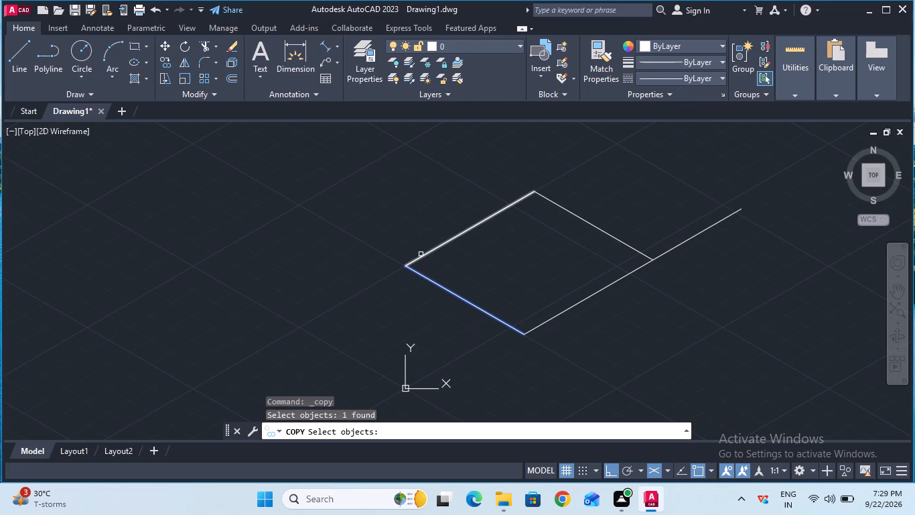
{"action": "left_click", "coordinate": [421, 254], "text": "shift"}
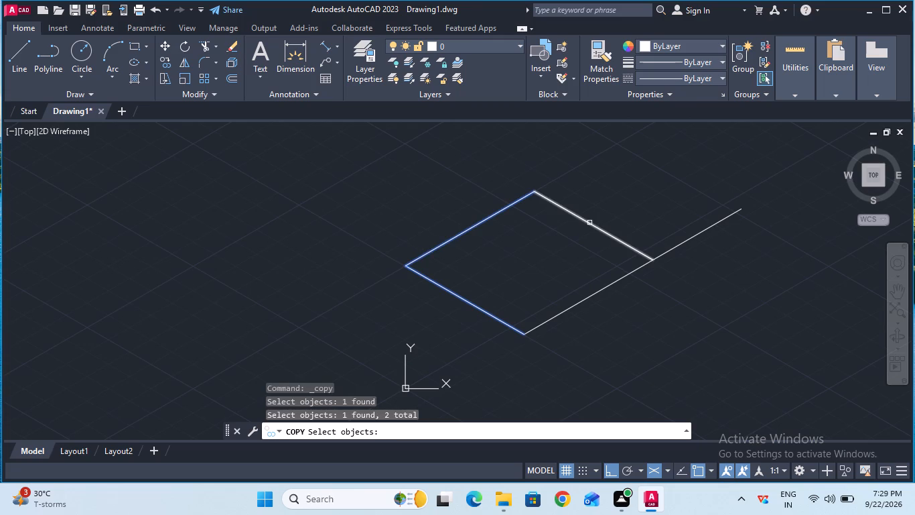
{"action": "left_click", "coordinate": [589, 223], "text": "shift"}
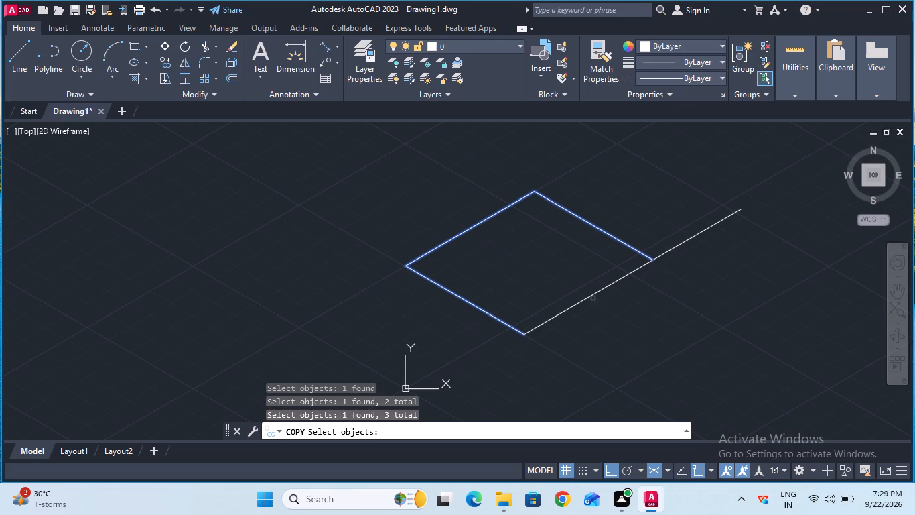
{"action": "left_click", "coordinate": [591, 295], "text": "shift"}
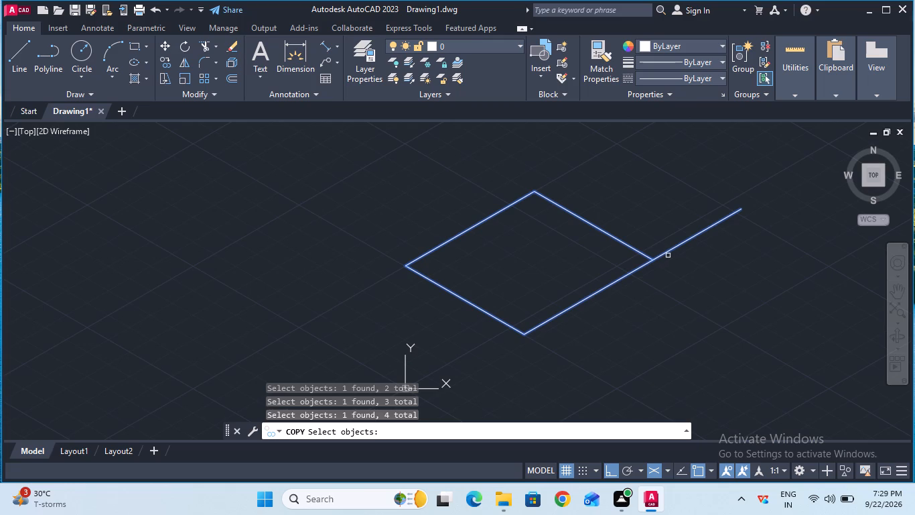
{"action": "scroll", "coordinate": [668, 255], "scroll_direction": "up", "scroll_amount": 3, "text": "ctrl"}
{"action": "scroll", "coordinate": [668, 255], "scroll_direction": "down", "scroll_amount": 3, "text": "ctrl"}
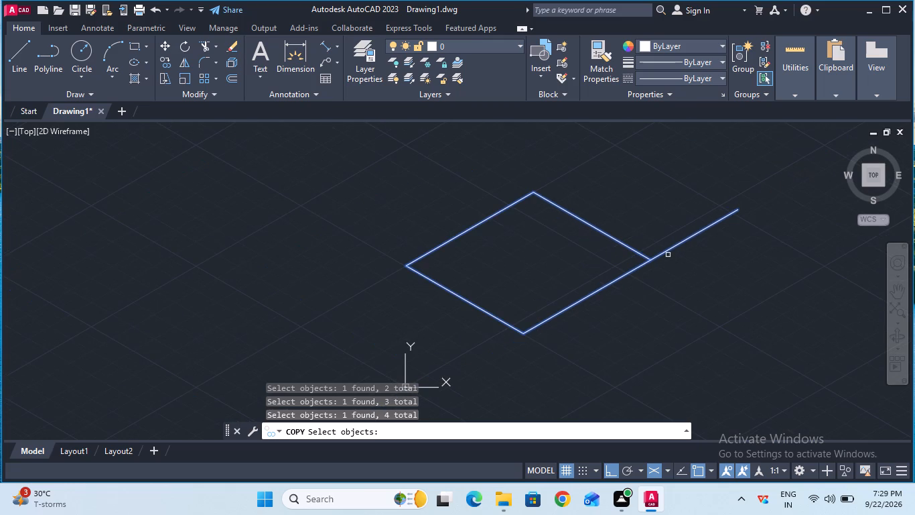
{"action": "key", "text": "Return"}
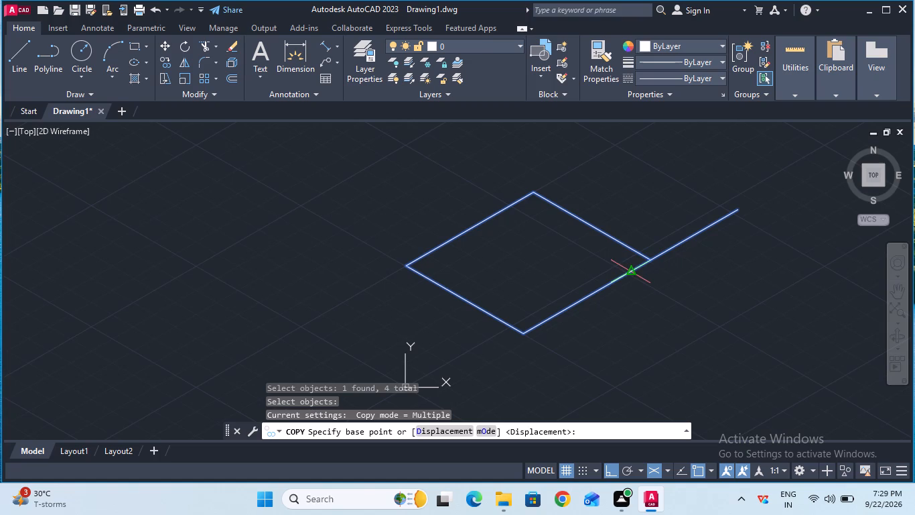
{"action": "left_click", "coordinate": [630, 268]}
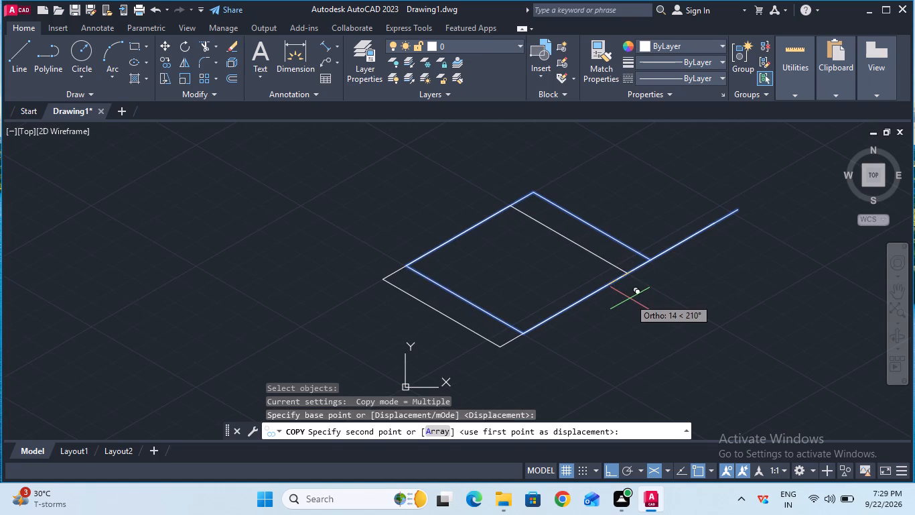
{"action": "key", "text": "F5"}
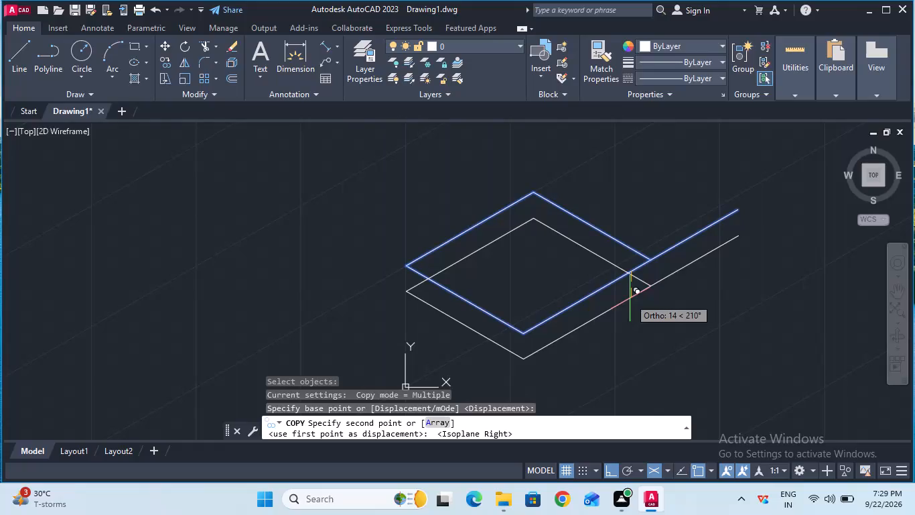
{"action": "key", "text": "1"}
{"action": "key", "text": "8"}
{"action": "key", "text": "Return"}
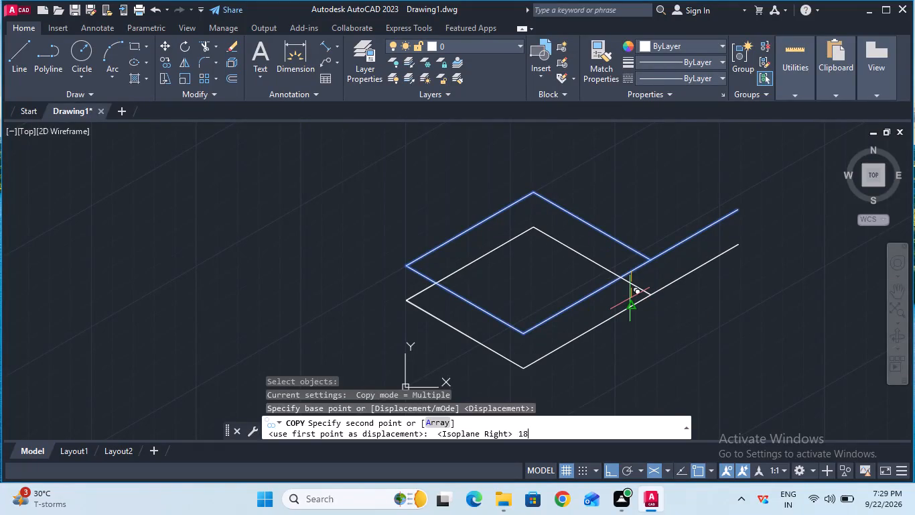
{"action": "key", "text": "Escape"}
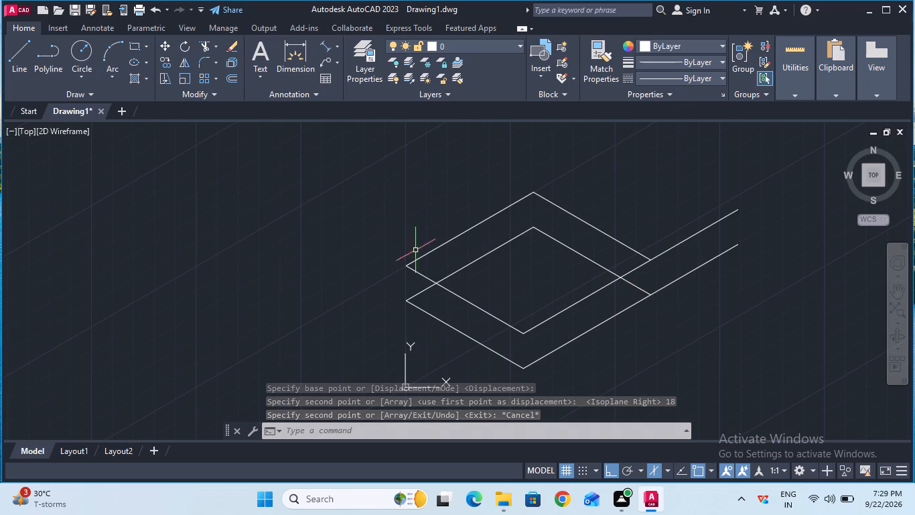
Draw vertical lines joining the upper and lower outlines at the base's left corner and its front corner.
{"action": "left_click", "coordinate": [19, 68]}
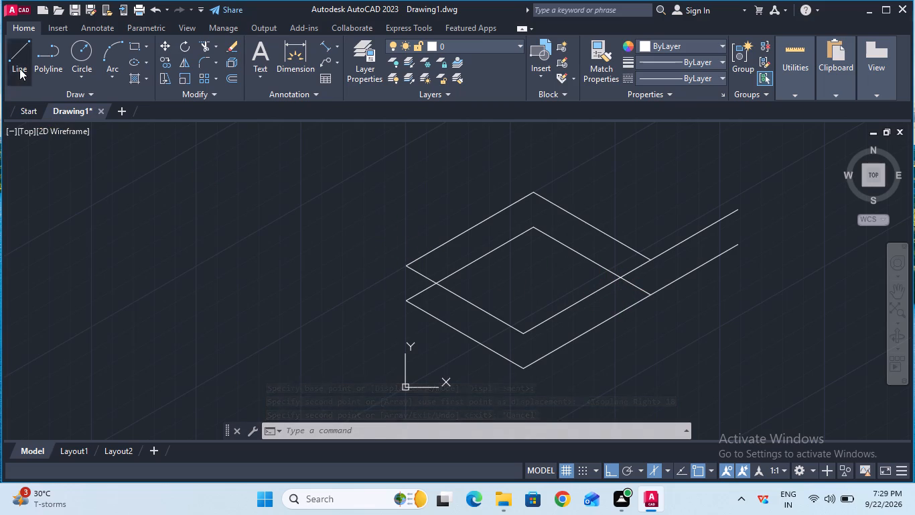
{"action": "left_click", "coordinate": [407, 266]}
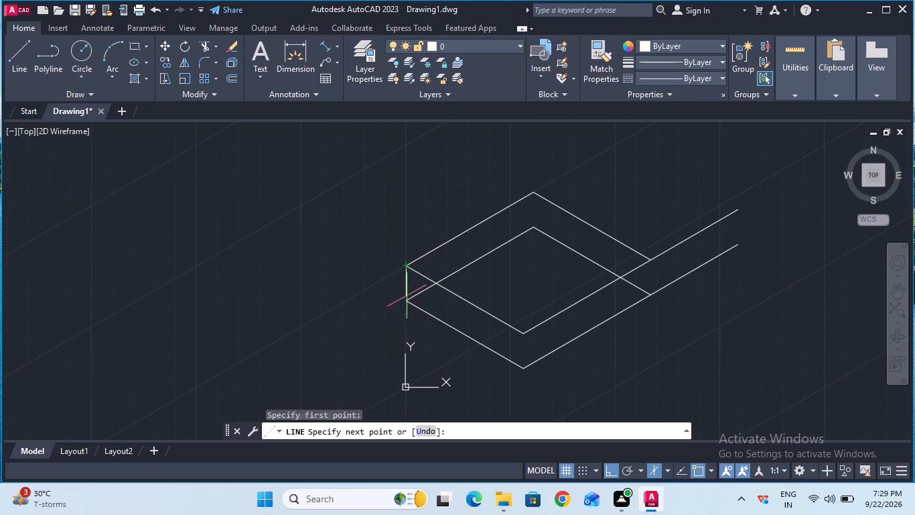
{"action": "left_click", "coordinate": [407, 302]}
{"action": "key", "text": "Escape"}
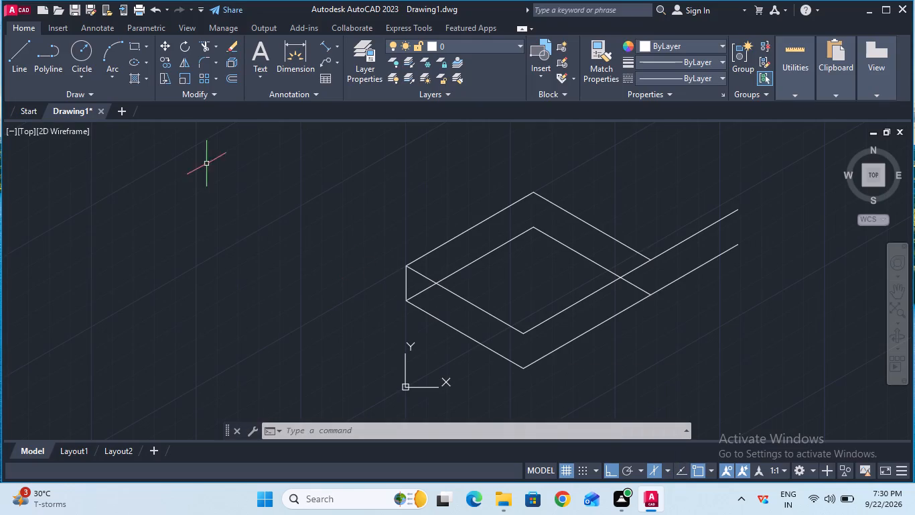
{"action": "left_click", "coordinate": [15, 54]}
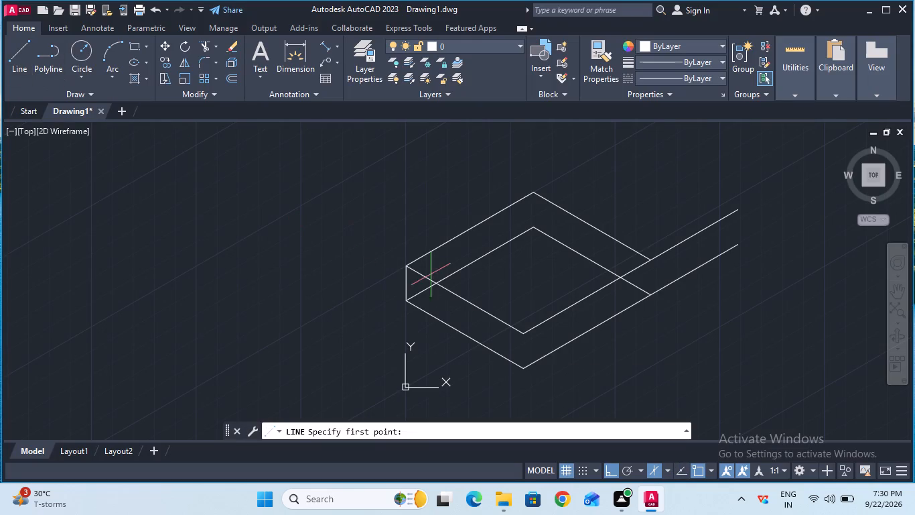
{"action": "left_click", "coordinate": [523, 331]}
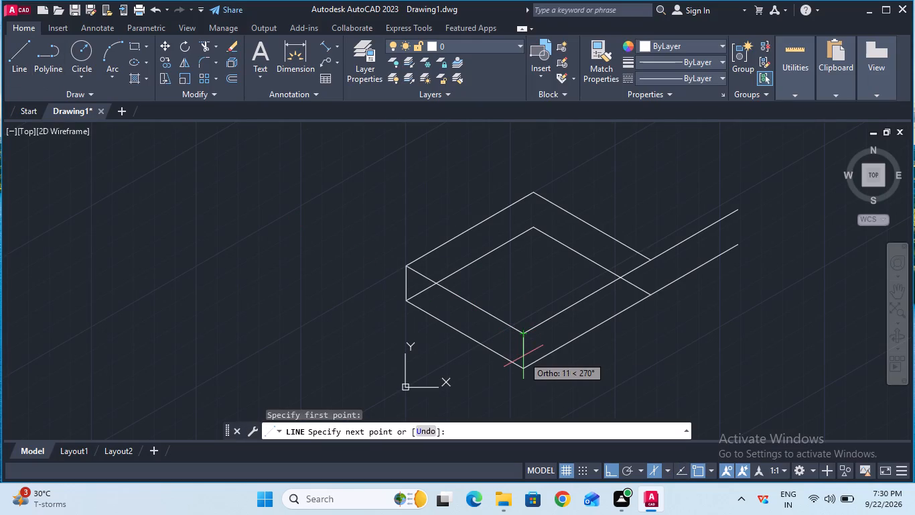
{"action": "left_click", "coordinate": [523, 365]}
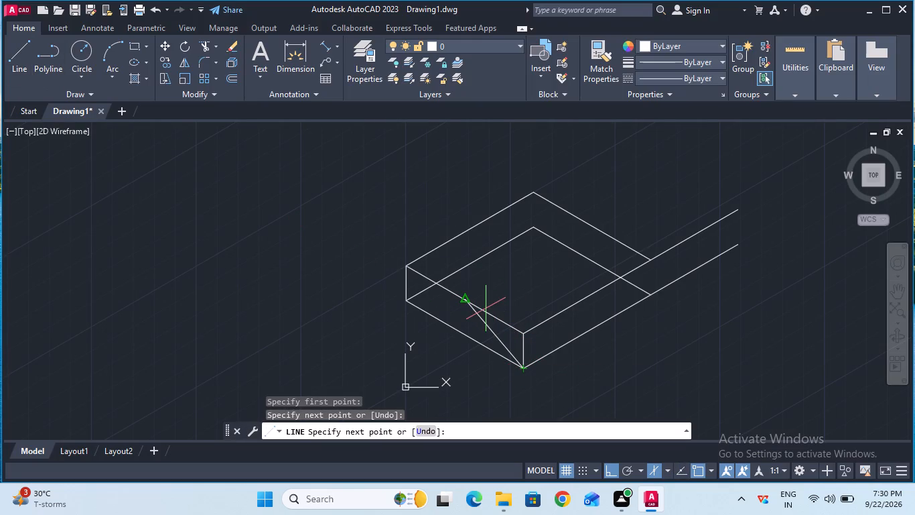
{"action": "key", "text": "Escape"}
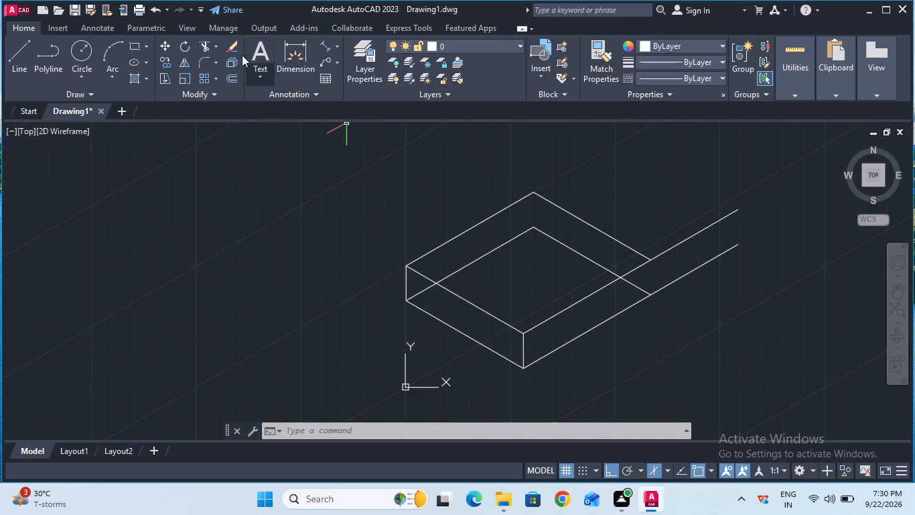
Trim away the lower outline's two hidden rear edges, including the short pieces showing through the front and side faces.
{"action": "left_click", "coordinate": [206, 44]}
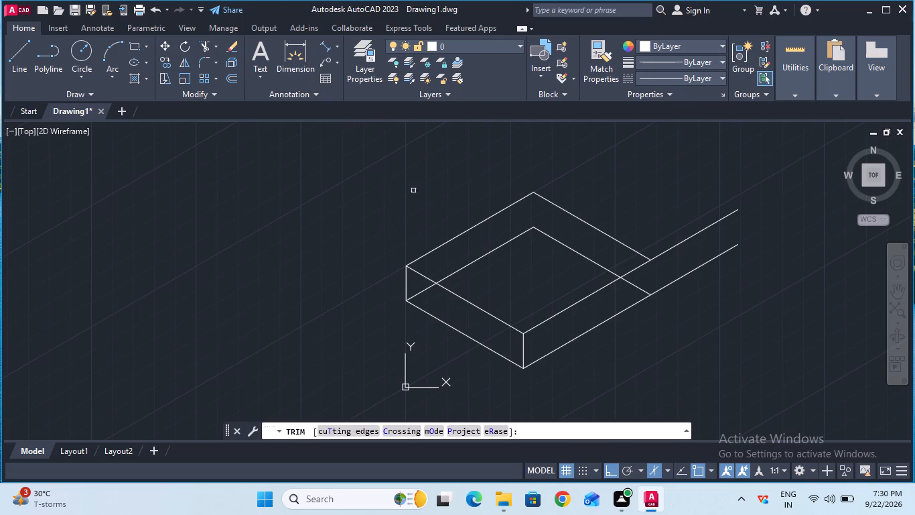
{"action": "left_click", "coordinate": [516, 236]}
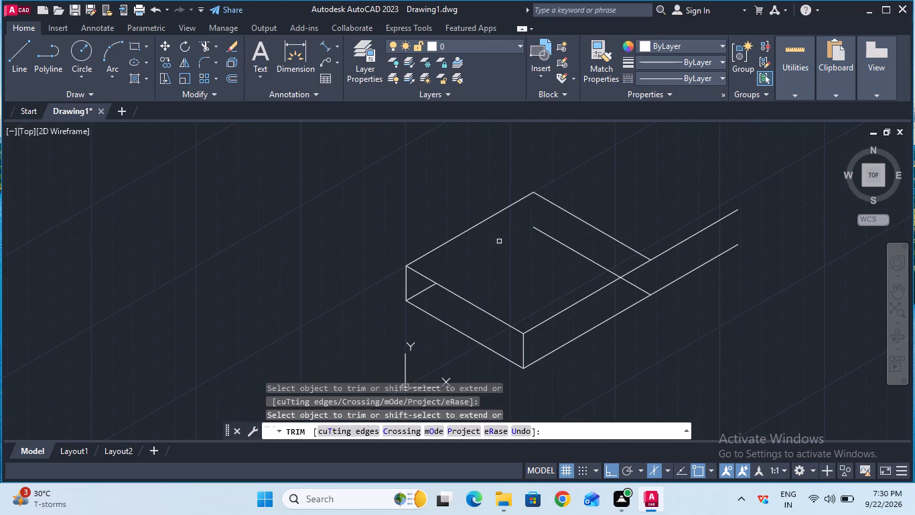
{"action": "left_click", "coordinate": [425, 290]}
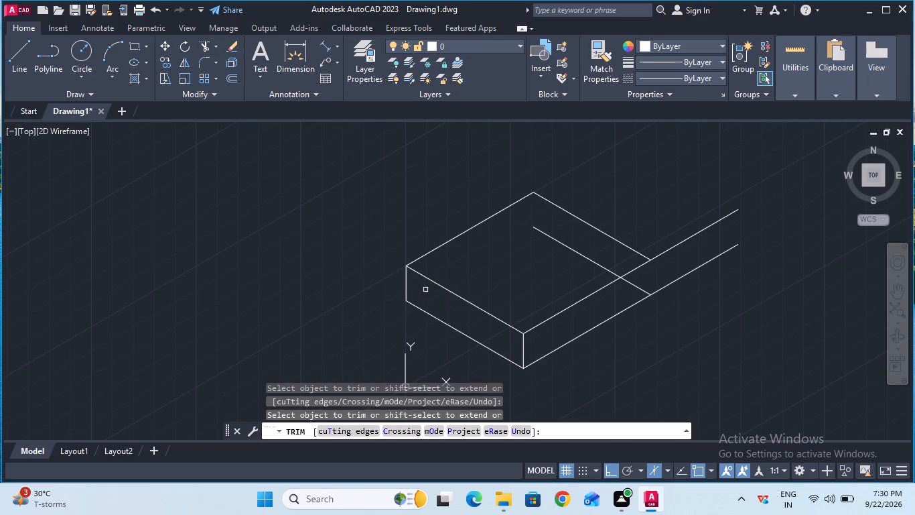
{"action": "left_click", "coordinate": [575, 249]}
{"action": "left_click", "coordinate": [635, 288]}
{"action": "key", "text": "Escape"}
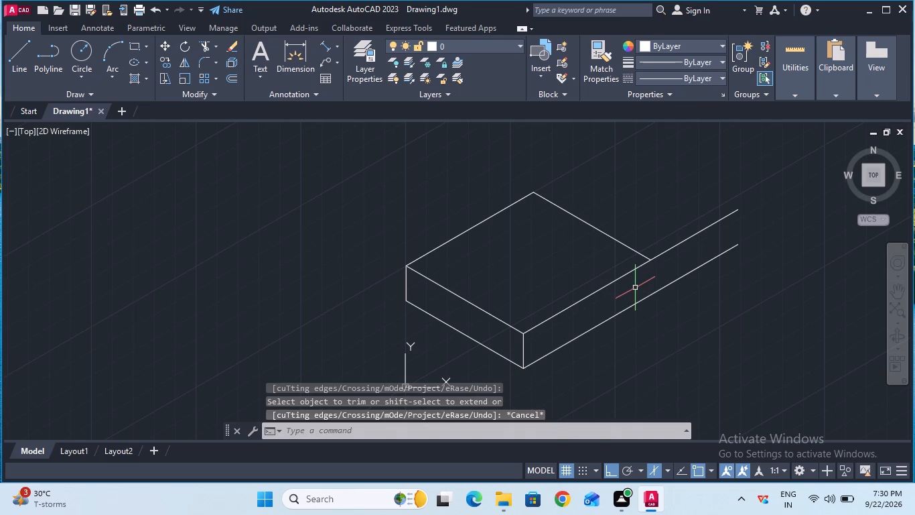
Draw an 18 mm vertical line down from where the rear 70 mm edge meets the long upper edge.
{"action": "left_click", "coordinate": [26, 64]}
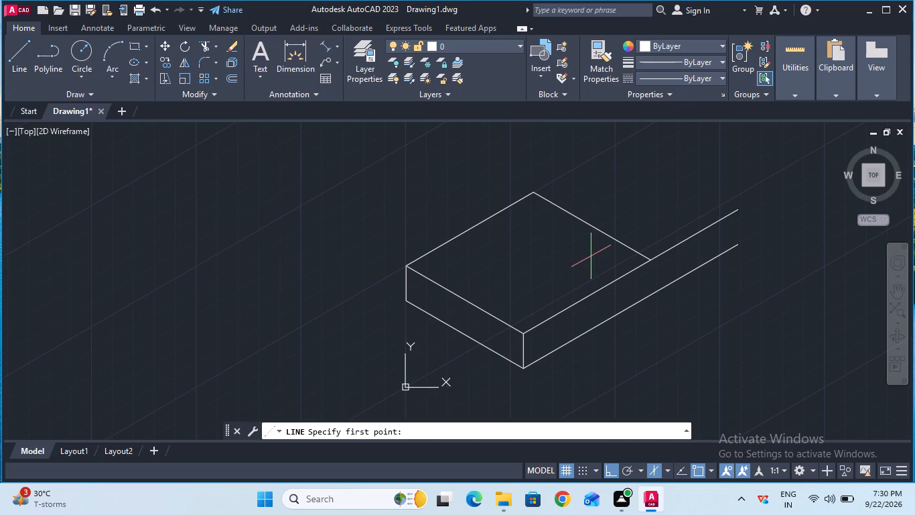
{"action": "left_click", "coordinate": [647, 259]}
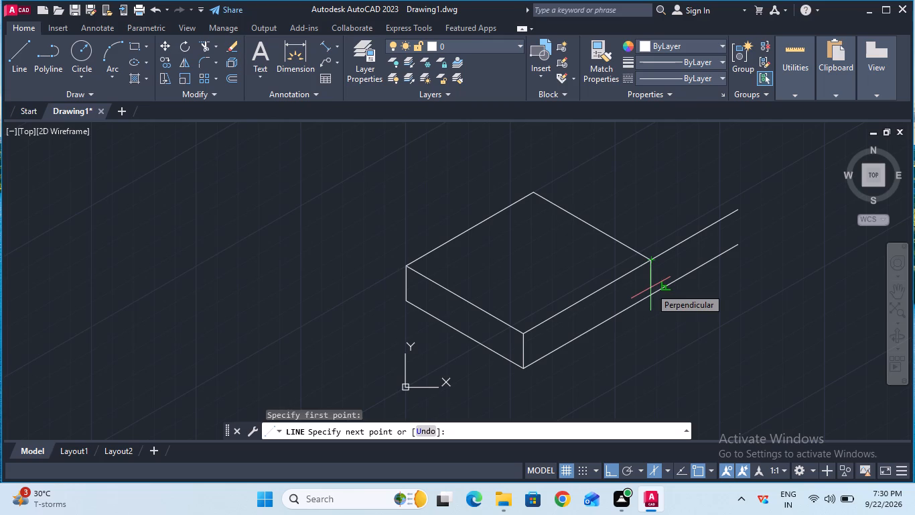
{"action": "key", "text": "1"}
{"action": "key", "text": "8"}
{"action": "key", "text": "Return"}
{"action": "key", "text": "Escape"}
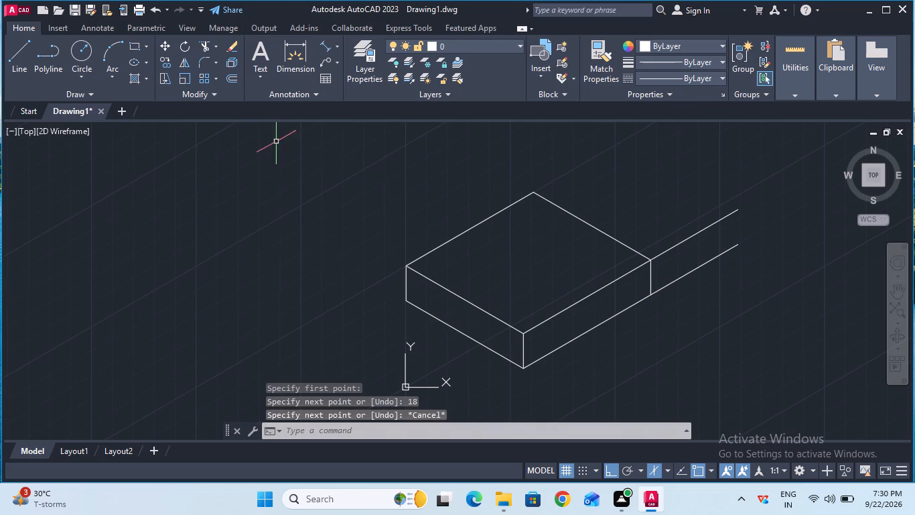
Fillet the left corner of the base's top face with a 20 mm radius.
{"action": "left_click", "coordinate": [203, 61]}
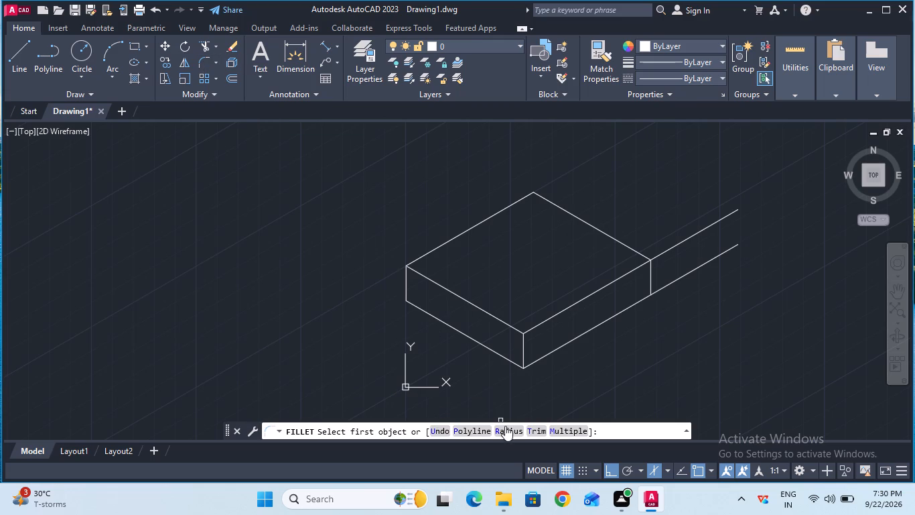
{"action": "left_click", "coordinate": [506, 426]}
{"action": "left_click", "coordinate": [500, 424]}
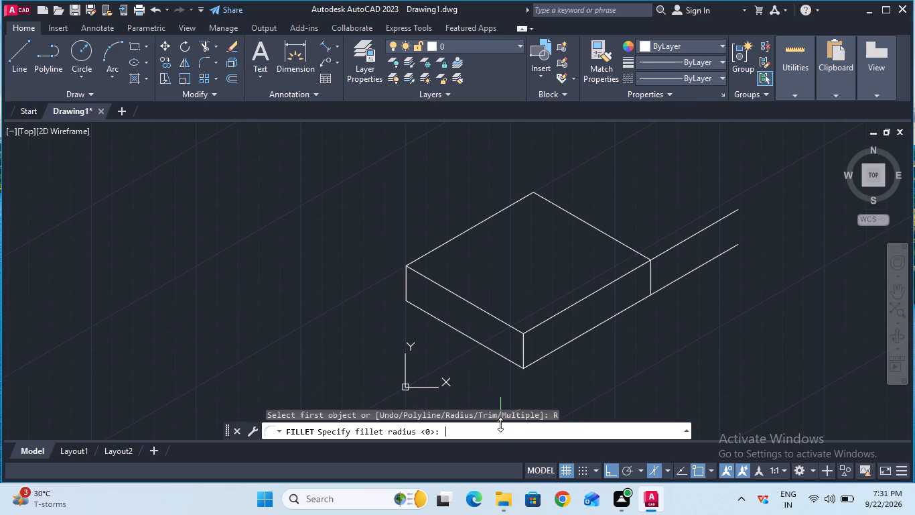
{"action": "key", "text": "2"}
{"action": "key", "text": "0"}
{"action": "key", "text": "Return"}
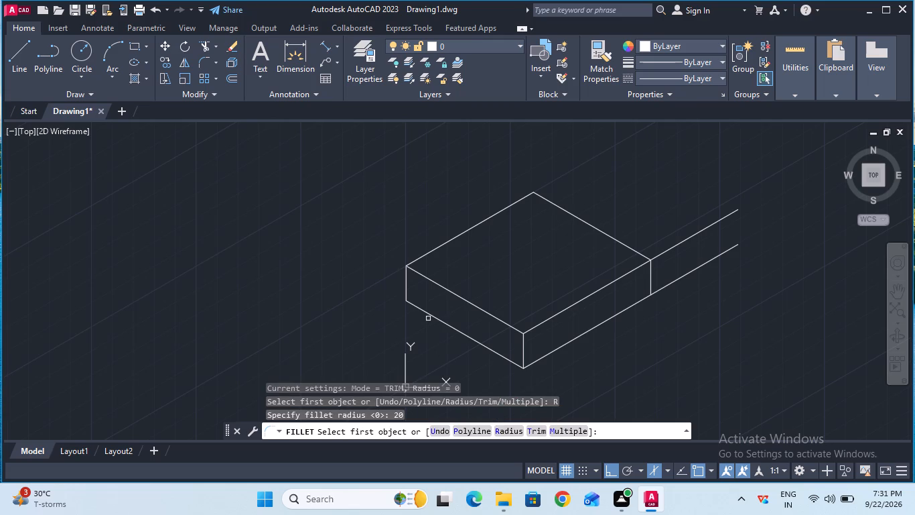
{"action": "left_click", "coordinate": [425, 276]}
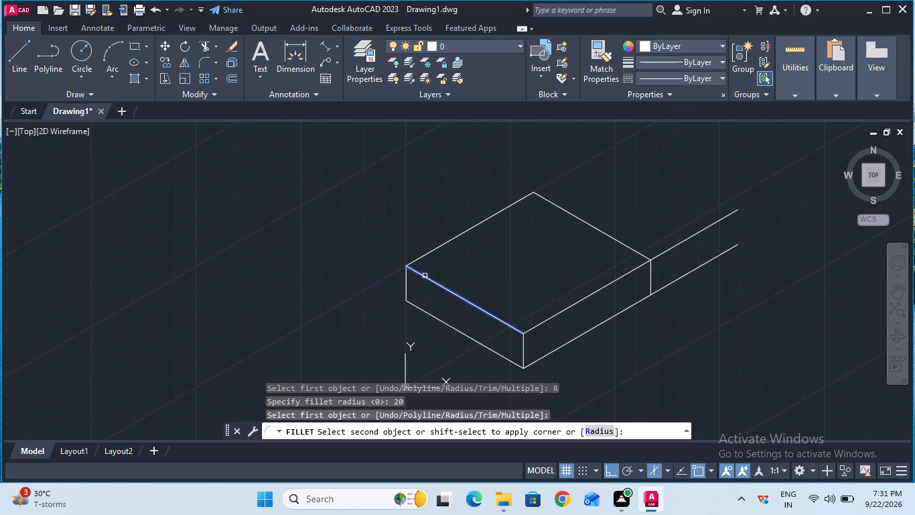
{"action": "left_click", "coordinate": [420, 261]}
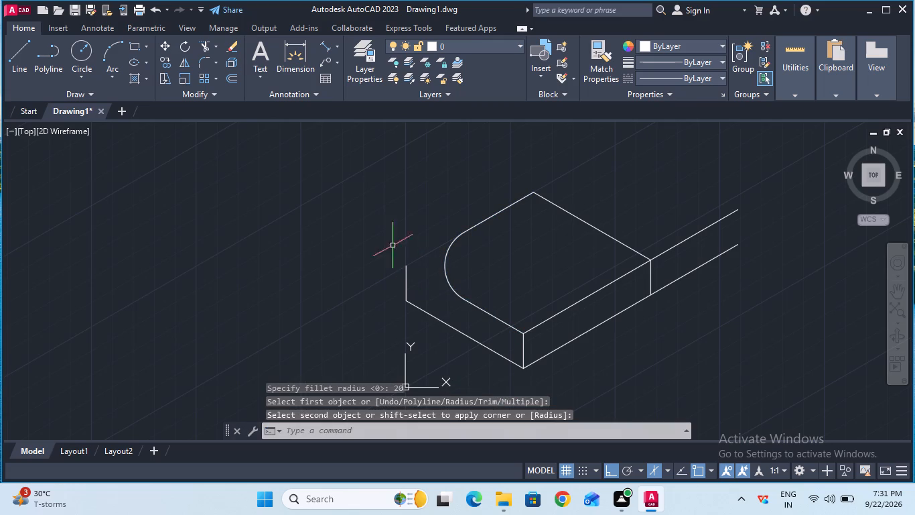
Fillet the front corner of the base's top face with the same 20 mm radius.
{"action": "left_click", "coordinate": [202, 60]}
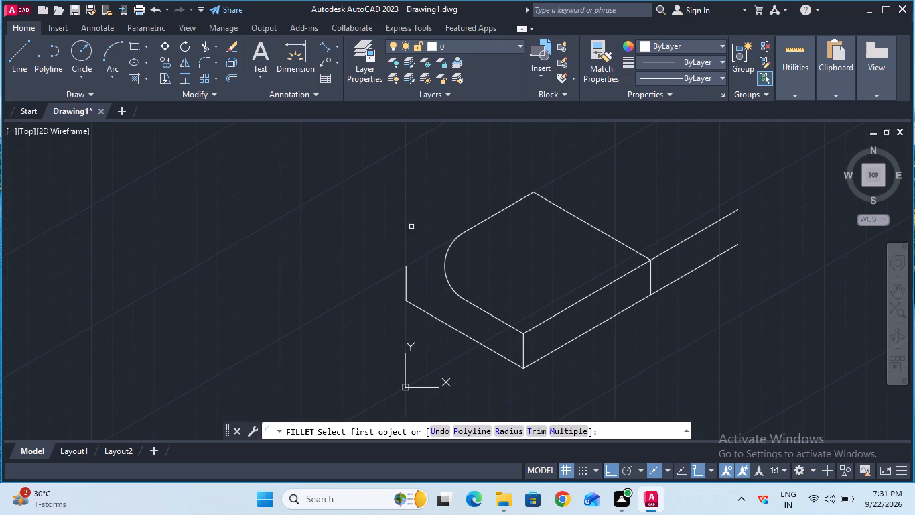
{"action": "left_click", "coordinate": [497, 317]}
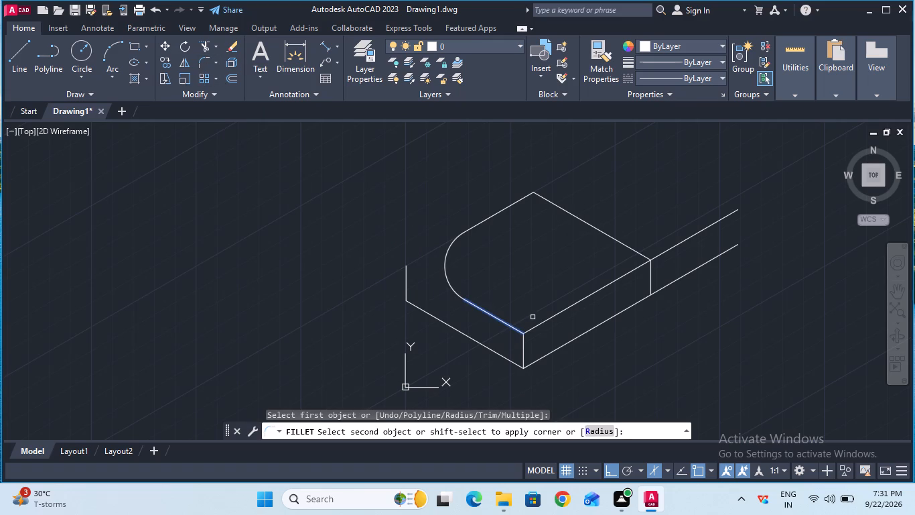
{"action": "left_click", "coordinate": [545, 320]}
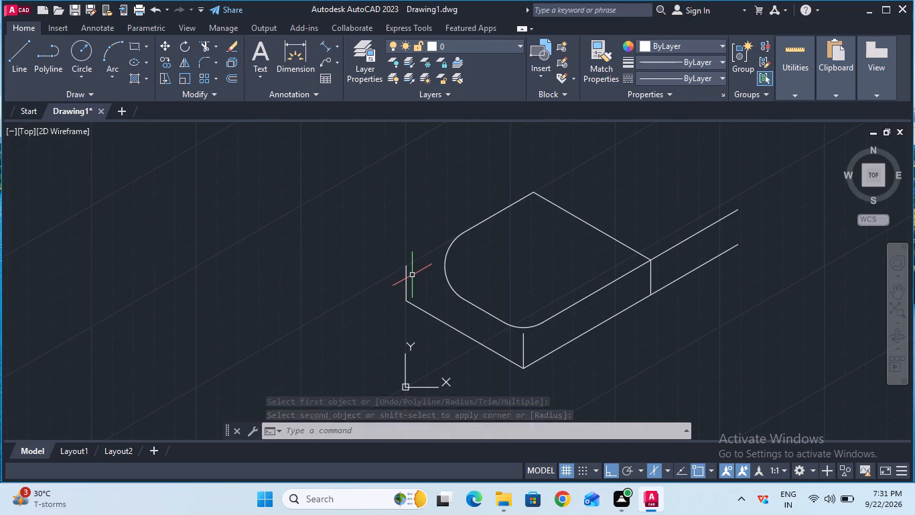
Draw straight lines rebuilding the top face's sharp left corner, connecting the left vertical edge's upper end to both ends of the fillet arc.
{"action": "left_click", "coordinate": [30, 62]}
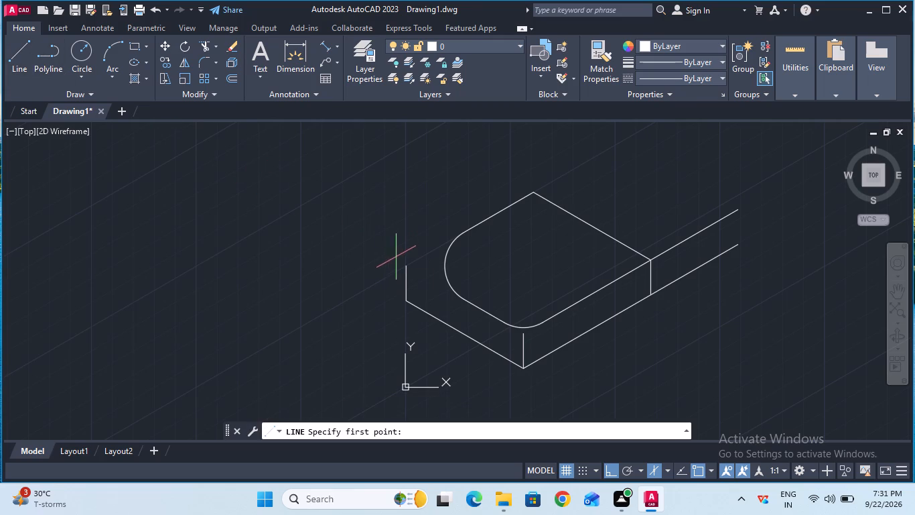
{"action": "left_click", "coordinate": [403, 267]}
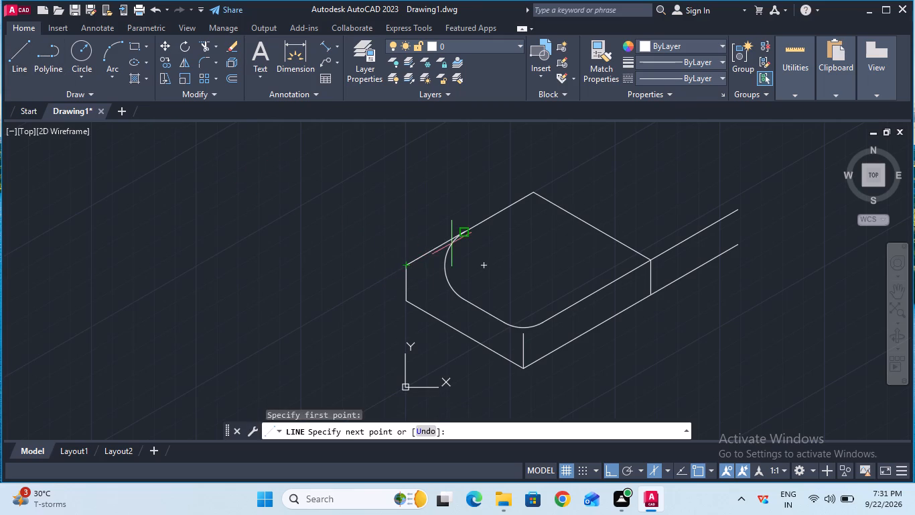
{"action": "left_click", "coordinate": [460, 232]}
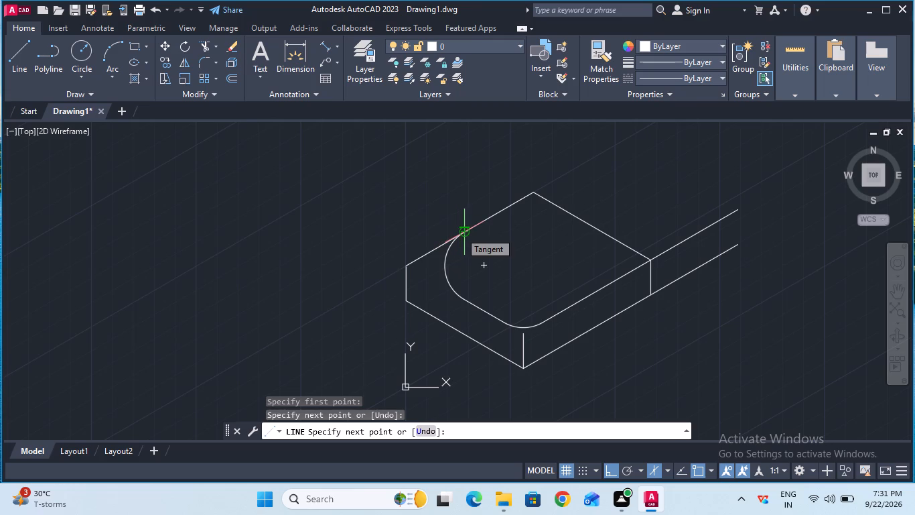
{"action": "key", "text": "Escape"}
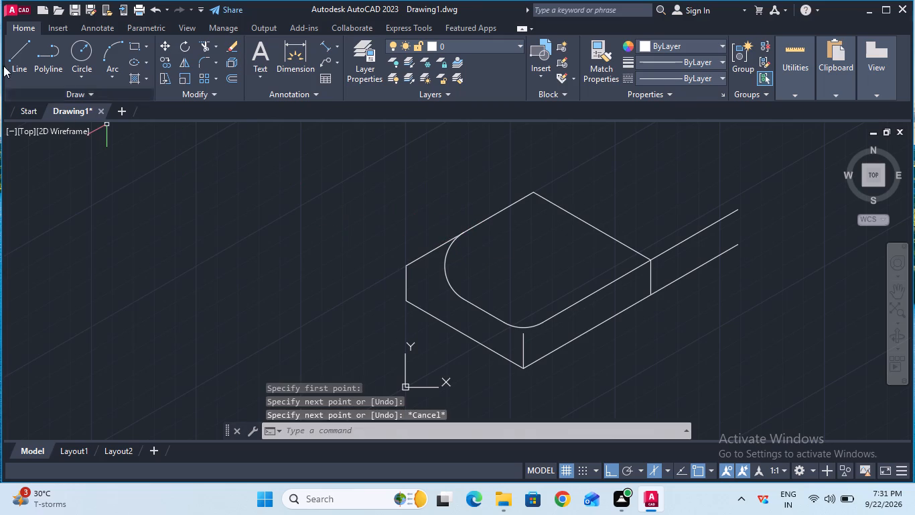
{"action": "left_click", "coordinate": [17, 58]}
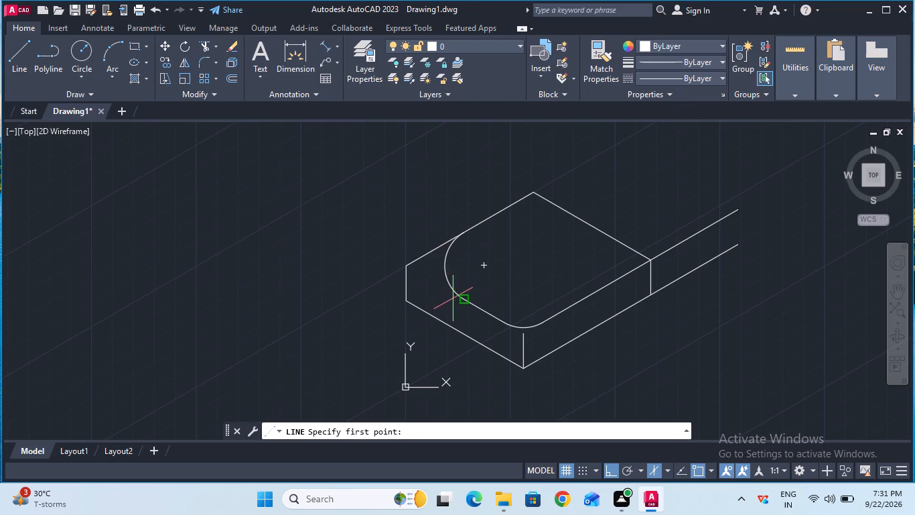
{"action": "left_click", "coordinate": [463, 300]}
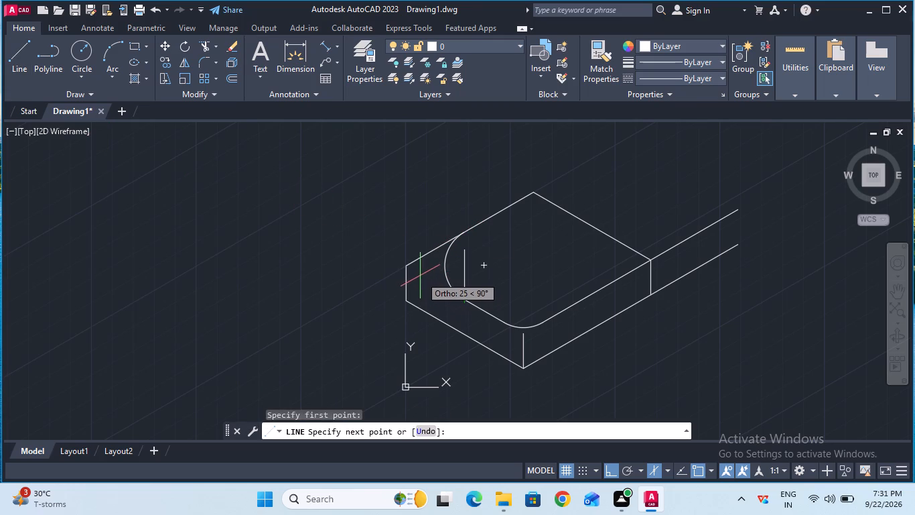
{"action": "key", "text": "F5"}
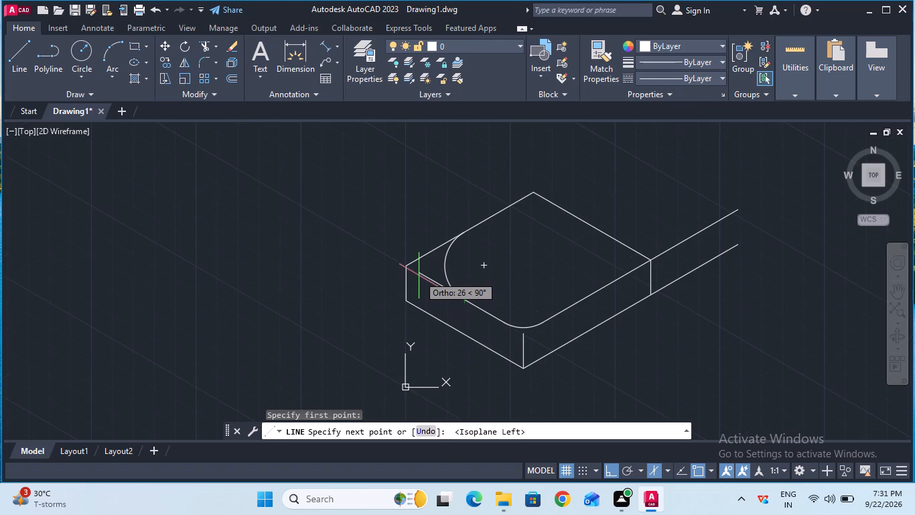
{"action": "left_click", "coordinate": [410, 271]}
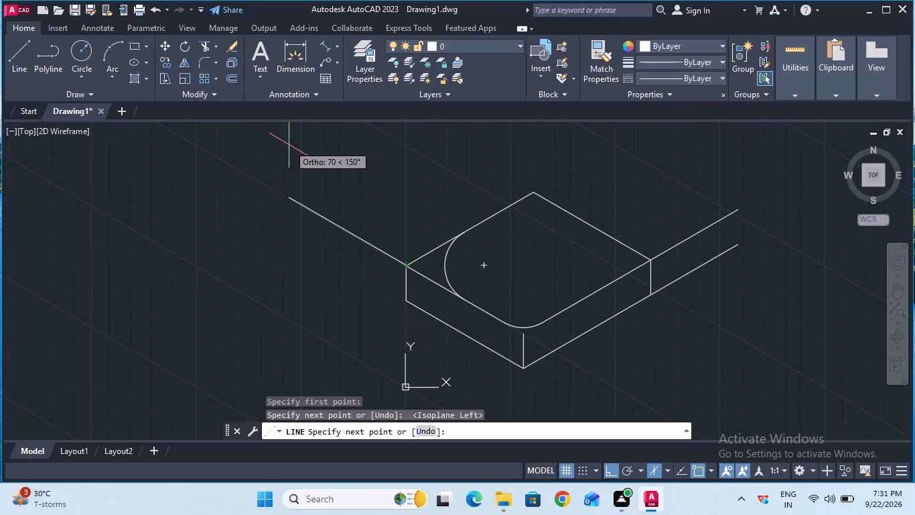
{"action": "key", "text": "Escape"}
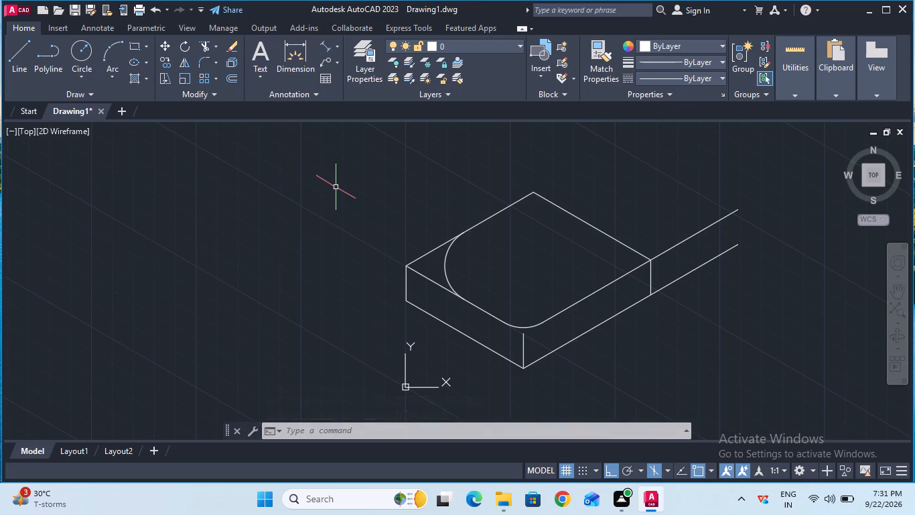
Draw a 76 mm line from the lower outline's left corner, running at 30° parallel to the base's rear left edge.
{"action": "left_click", "coordinate": [29, 62]}
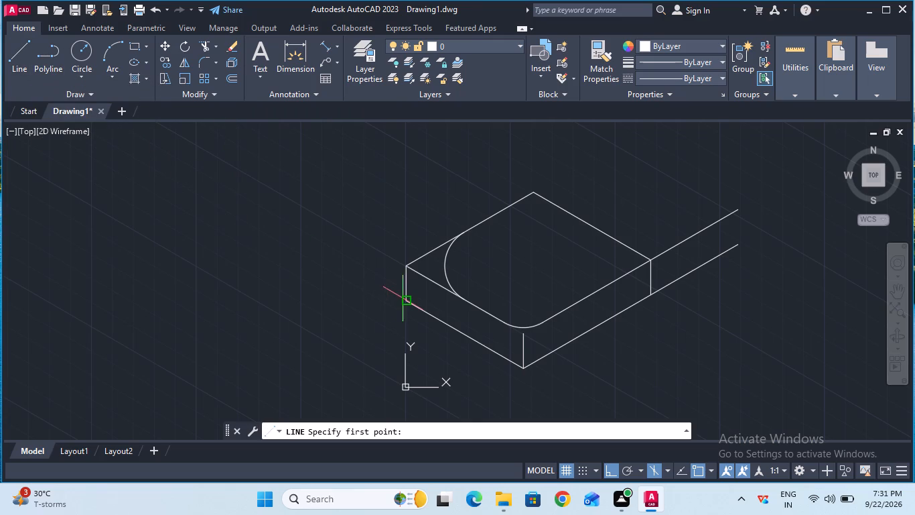
{"action": "left_click", "coordinate": [407, 300]}
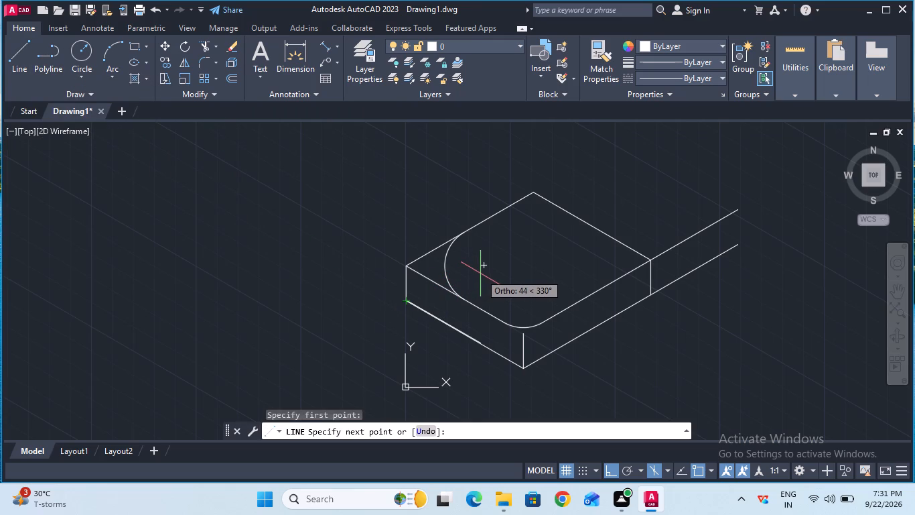
{"action": "key", "text": "F5"}
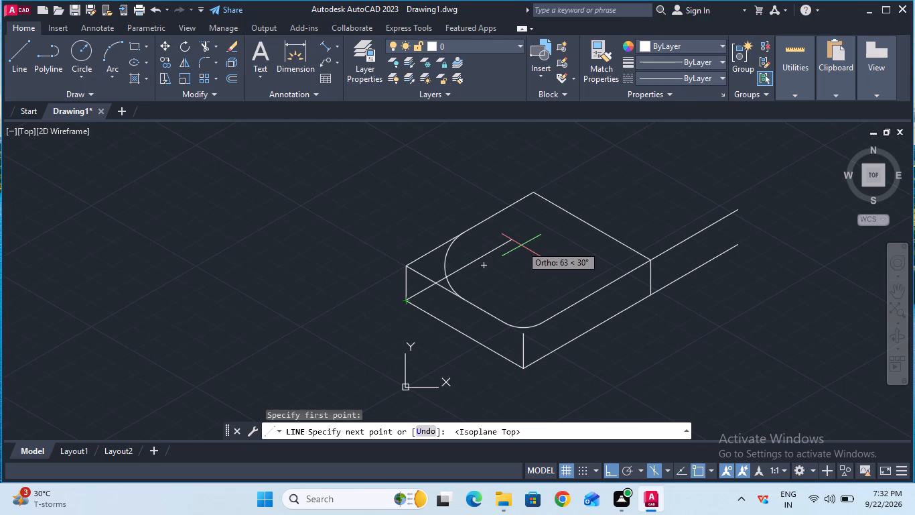
{"action": "type", "text": "76"}
{"action": "key", "text": "Return"}
{"action": "key", "text": "Escape"}
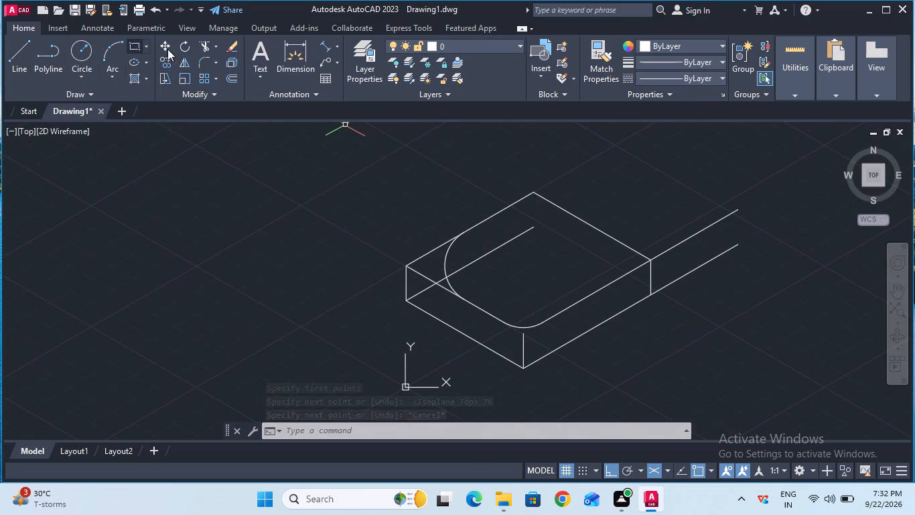
Trim the part of the new 76 mm line that lies inside the top face beyond the left fillet arc.
{"action": "left_click", "coordinate": [202, 50]}
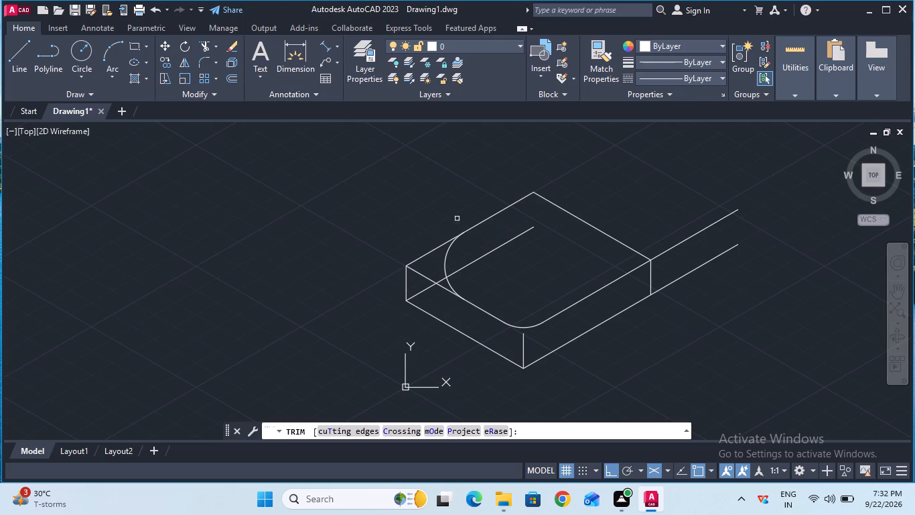
{"action": "left_click", "coordinate": [488, 253]}
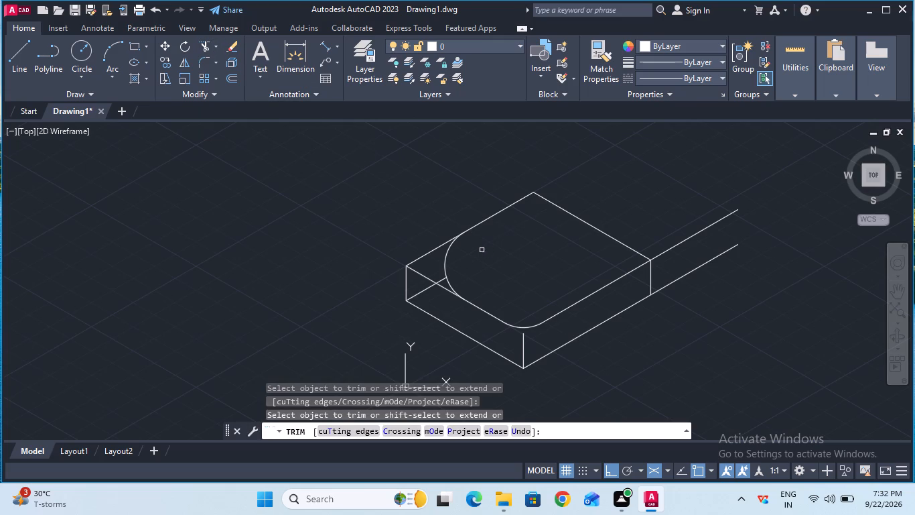
{"action": "key", "text": "Escape"}
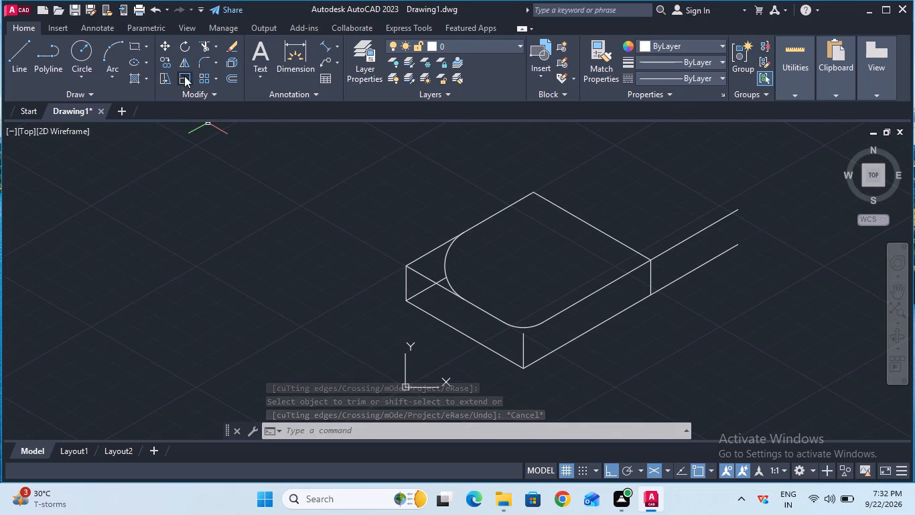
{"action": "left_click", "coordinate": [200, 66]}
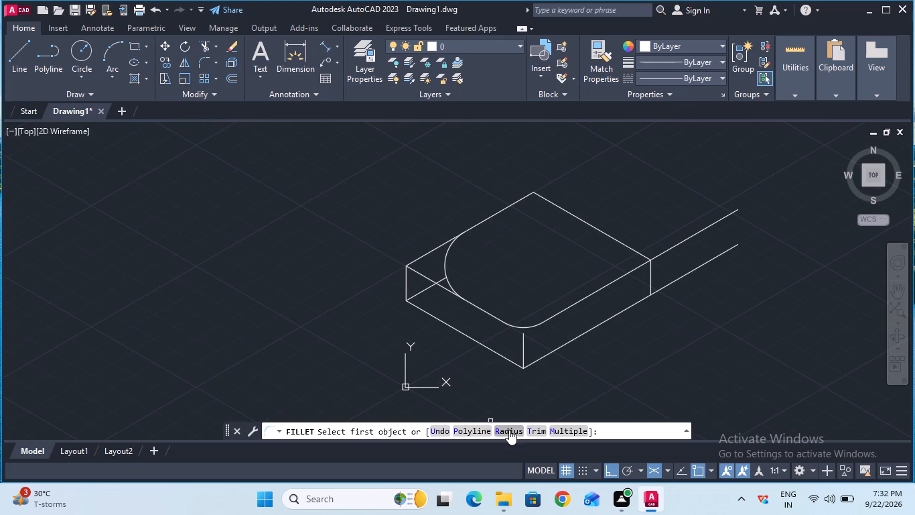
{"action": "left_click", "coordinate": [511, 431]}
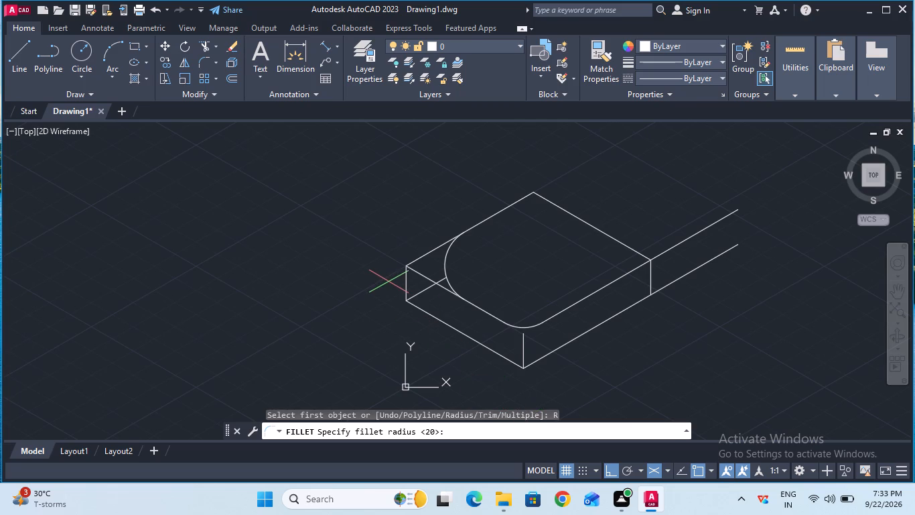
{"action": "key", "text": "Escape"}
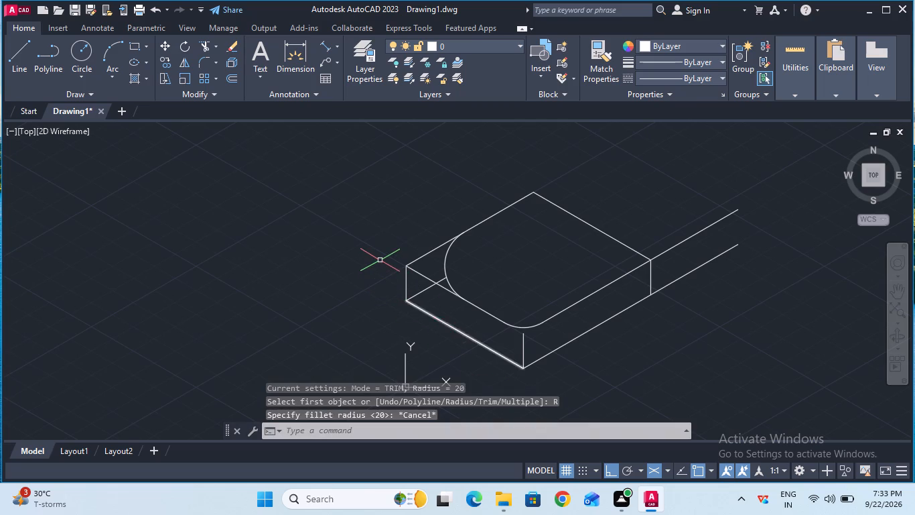
Fillet the front corner of the base's lower outline with a 20 mm radius.
{"action": "left_click", "coordinate": [203, 65]}
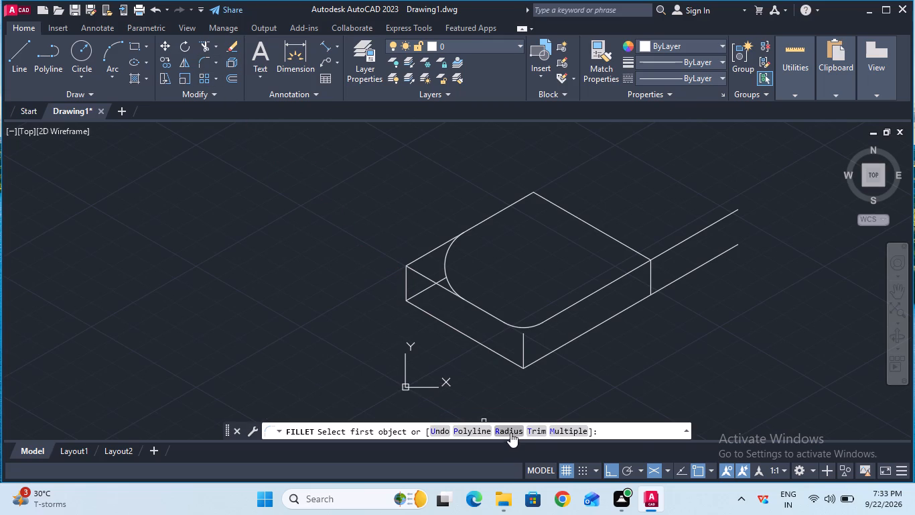
{"action": "left_click", "coordinate": [510, 433]}
{"action": "left_click", "coordinate": [492, 424]}
{"action": "type", "text": "20"}
{"action": "key", "text": "Return"}
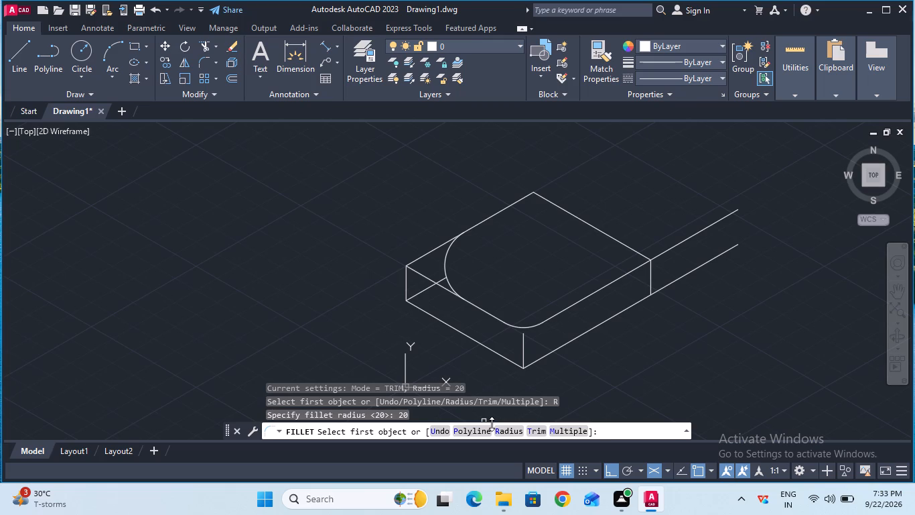
{"action": "left_click", "coordinate": [500, 354]}
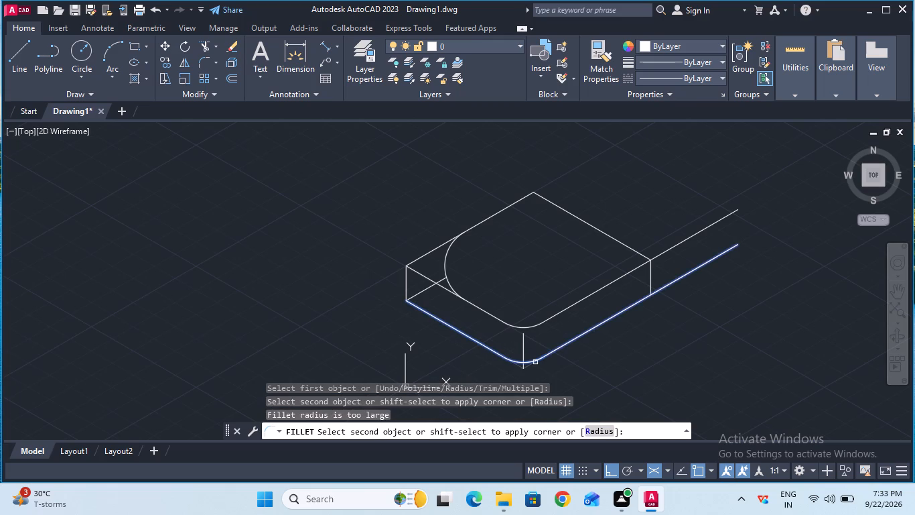
{"action": "left_click", "coordinate": [535, 362]}
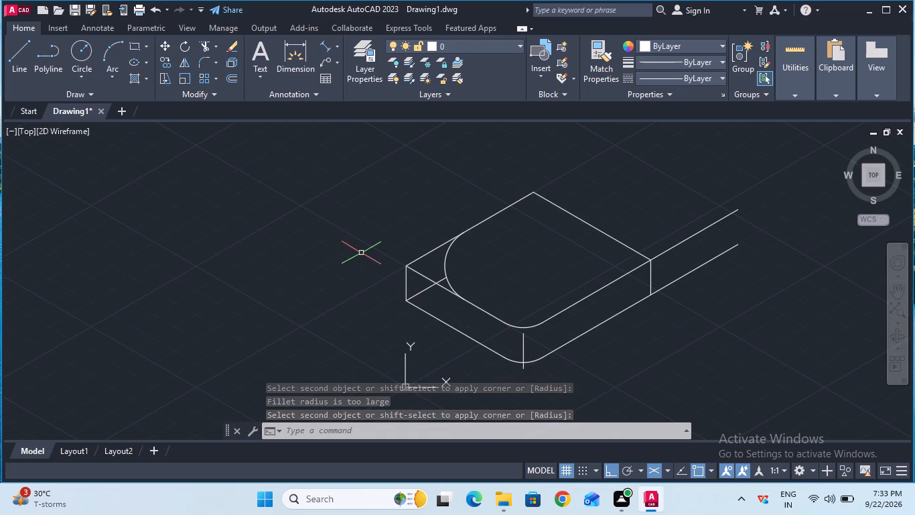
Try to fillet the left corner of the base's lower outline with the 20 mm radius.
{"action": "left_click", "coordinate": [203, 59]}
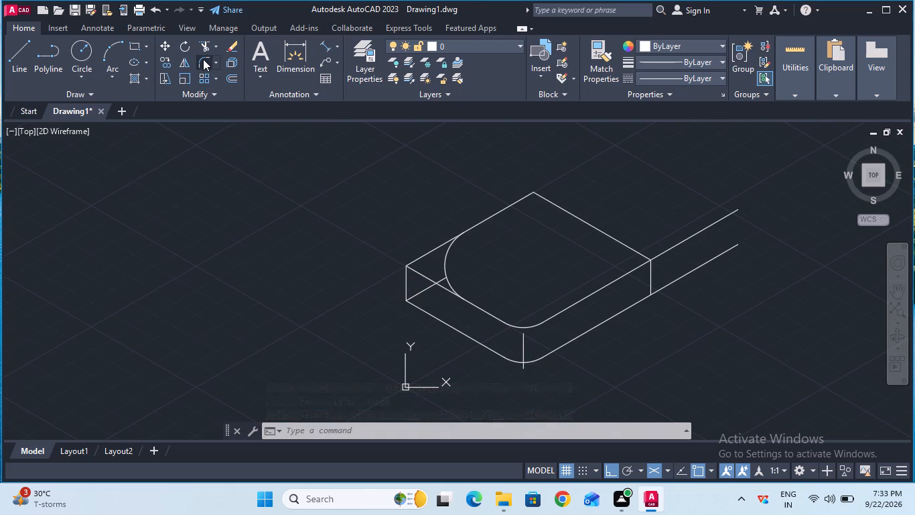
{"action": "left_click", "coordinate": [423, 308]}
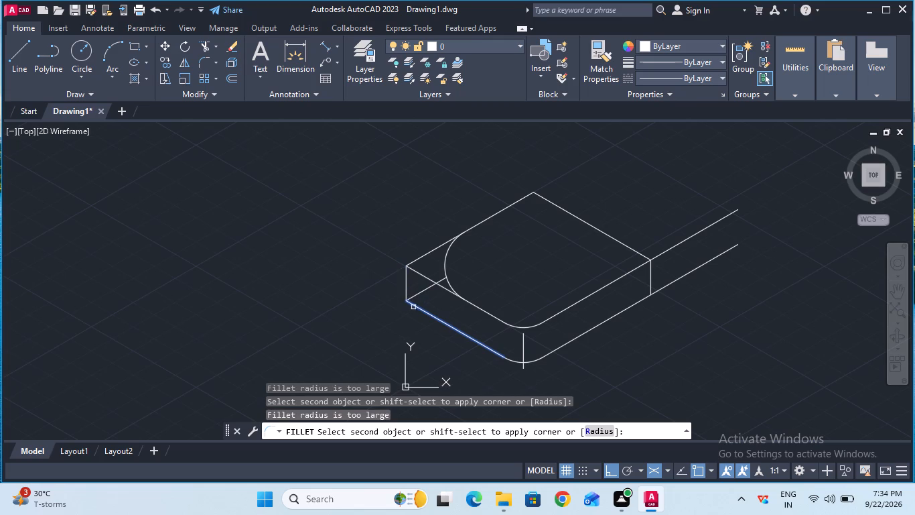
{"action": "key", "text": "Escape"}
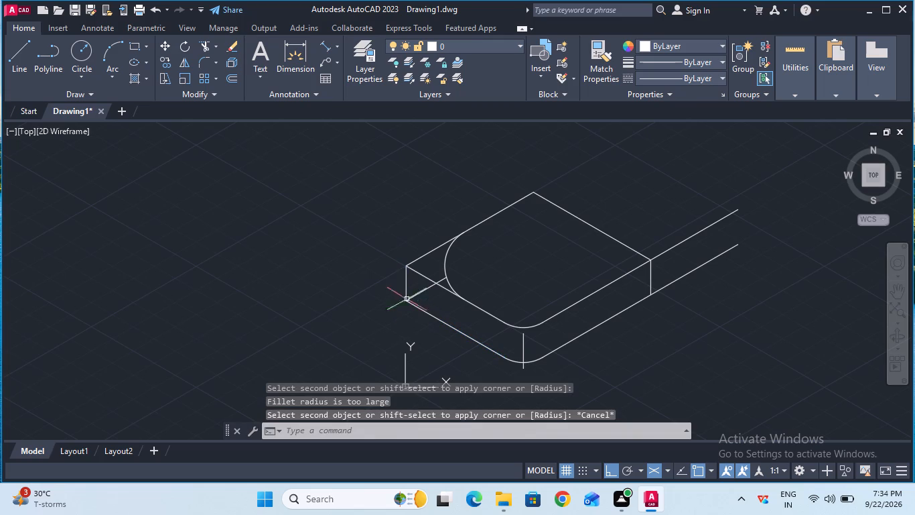
Remove the vertical line joining the upper and lower outlines at the base's left corner using Trim.
{"action": "left_click", "coordinate": [201, 42]}
{"action": "left_click", "coordinate": [407, 282]}
{"action": "key", "text": "Escape"}
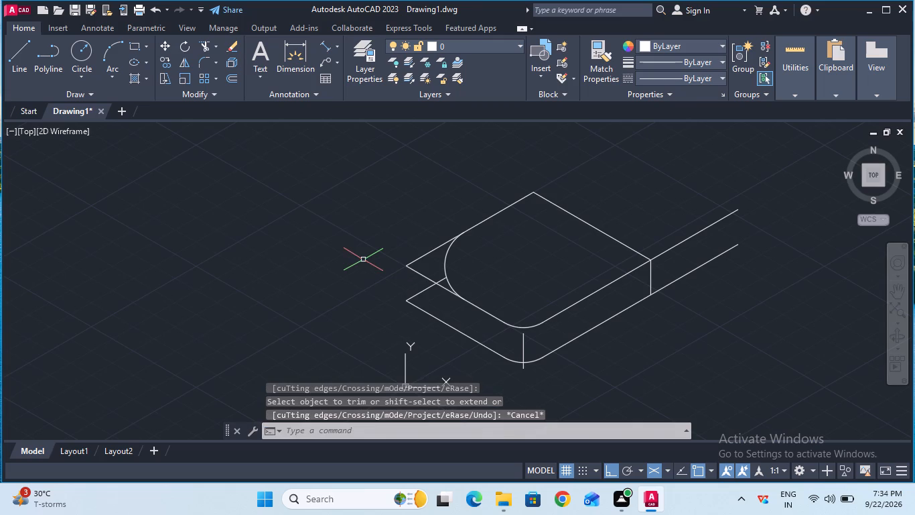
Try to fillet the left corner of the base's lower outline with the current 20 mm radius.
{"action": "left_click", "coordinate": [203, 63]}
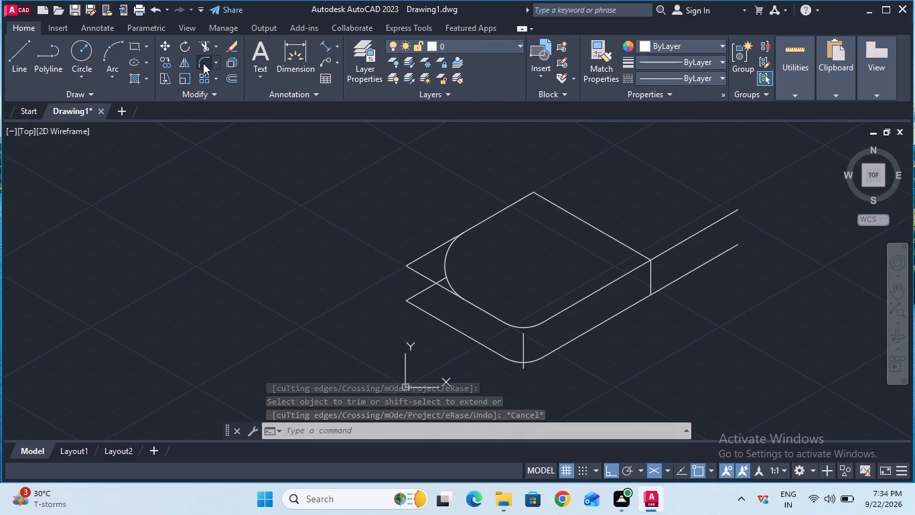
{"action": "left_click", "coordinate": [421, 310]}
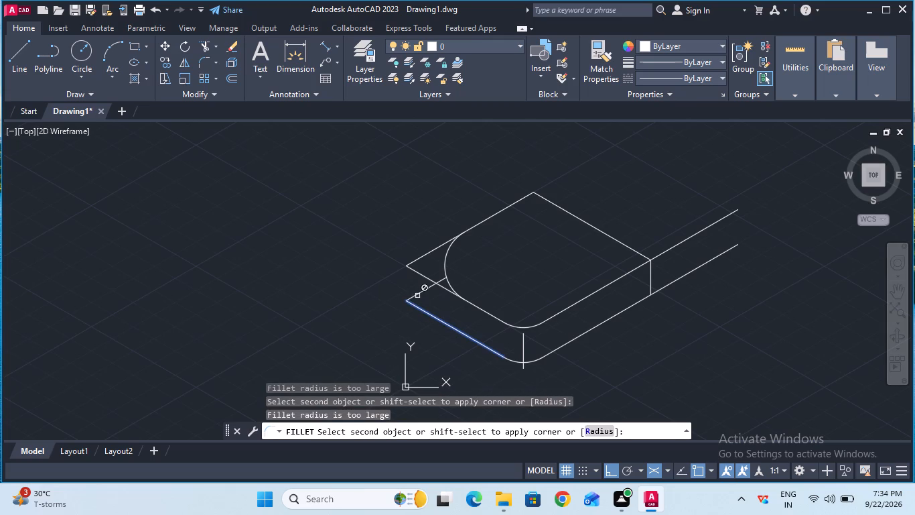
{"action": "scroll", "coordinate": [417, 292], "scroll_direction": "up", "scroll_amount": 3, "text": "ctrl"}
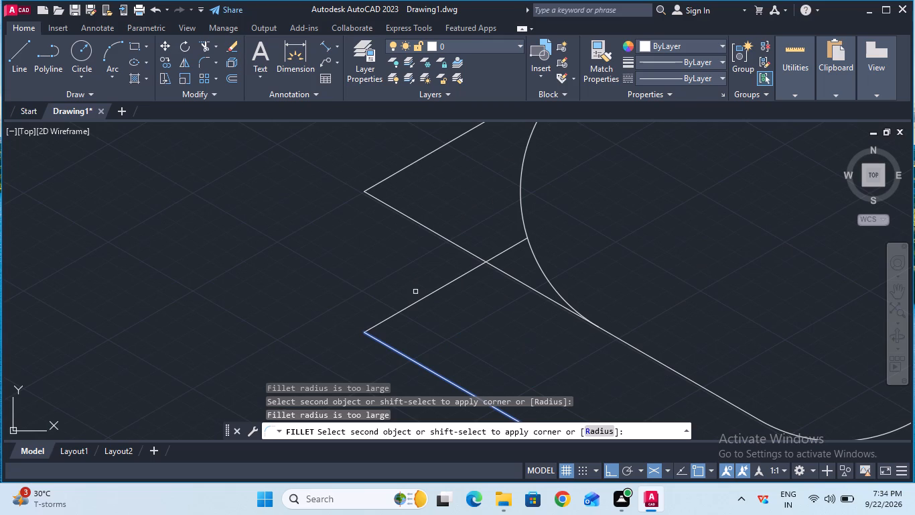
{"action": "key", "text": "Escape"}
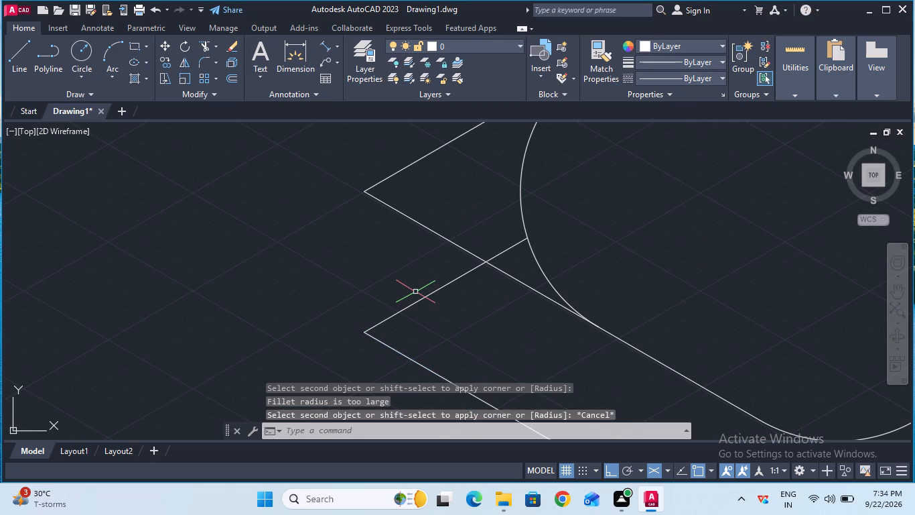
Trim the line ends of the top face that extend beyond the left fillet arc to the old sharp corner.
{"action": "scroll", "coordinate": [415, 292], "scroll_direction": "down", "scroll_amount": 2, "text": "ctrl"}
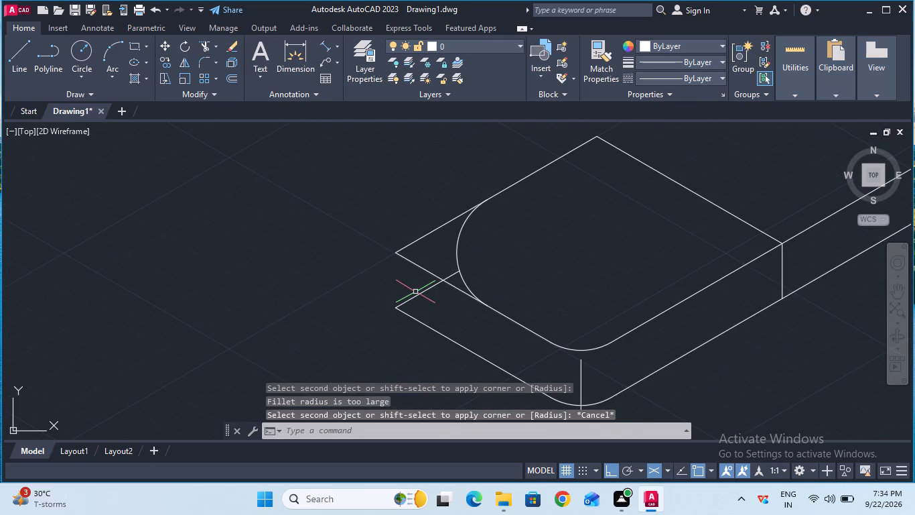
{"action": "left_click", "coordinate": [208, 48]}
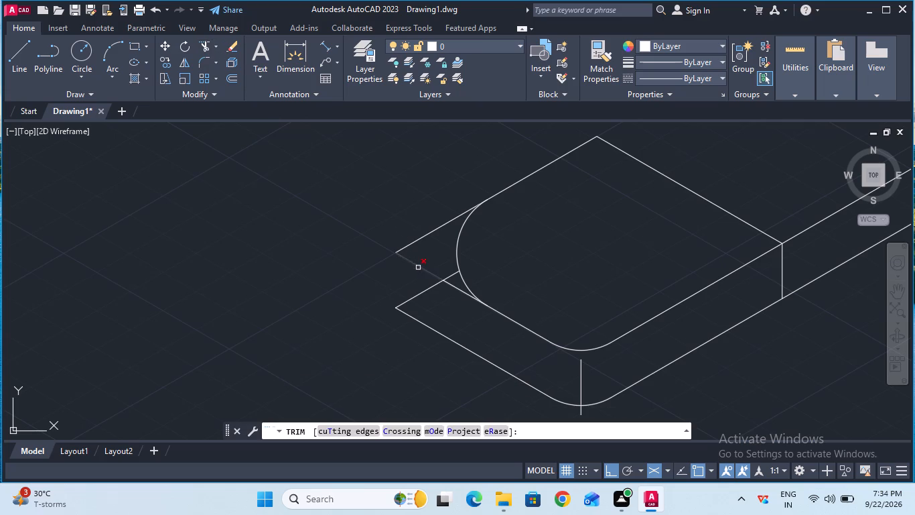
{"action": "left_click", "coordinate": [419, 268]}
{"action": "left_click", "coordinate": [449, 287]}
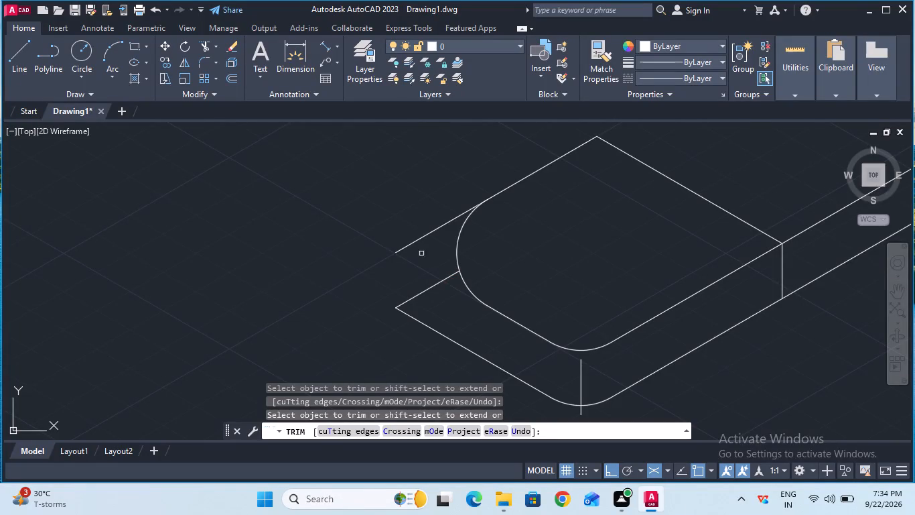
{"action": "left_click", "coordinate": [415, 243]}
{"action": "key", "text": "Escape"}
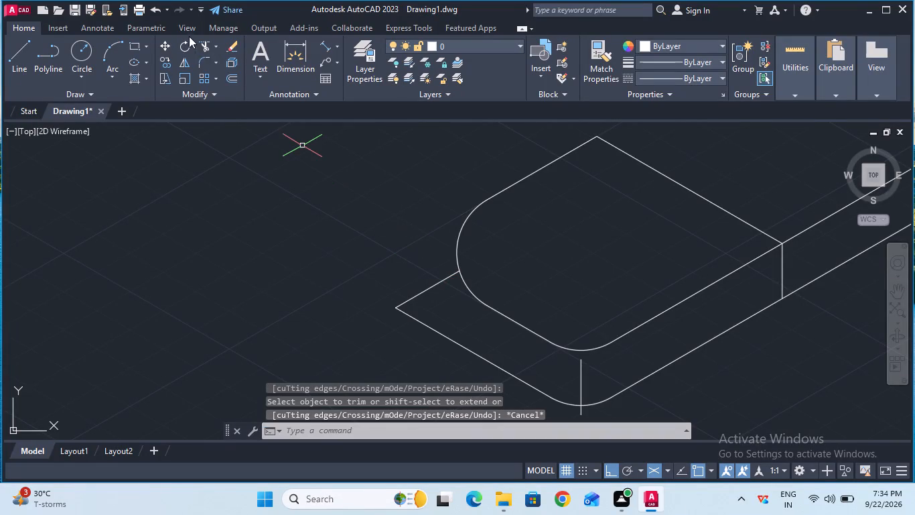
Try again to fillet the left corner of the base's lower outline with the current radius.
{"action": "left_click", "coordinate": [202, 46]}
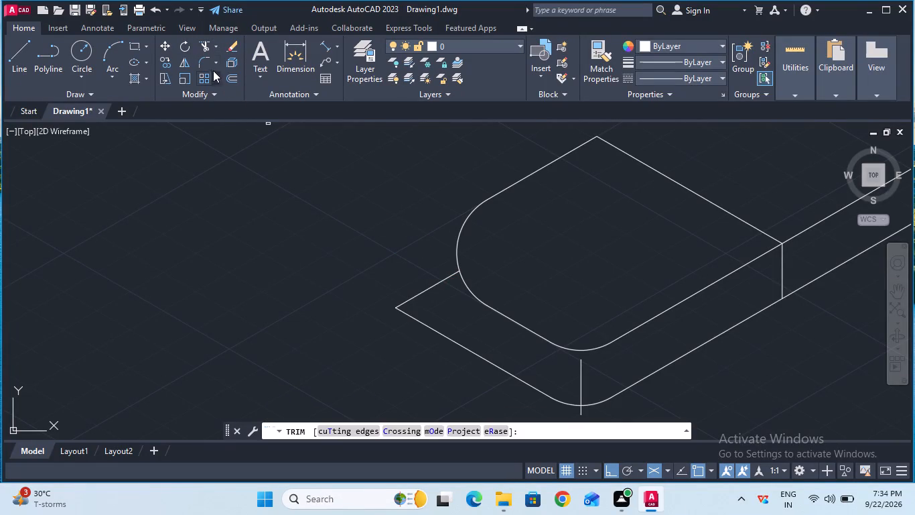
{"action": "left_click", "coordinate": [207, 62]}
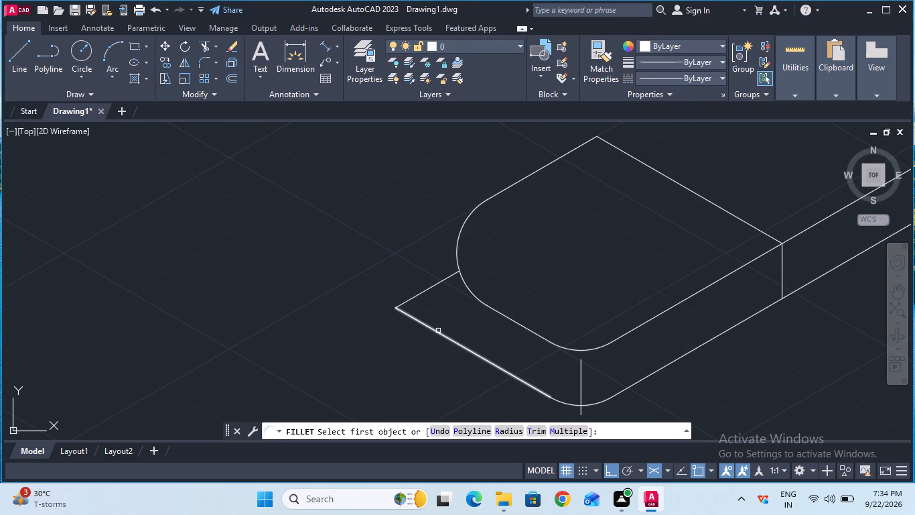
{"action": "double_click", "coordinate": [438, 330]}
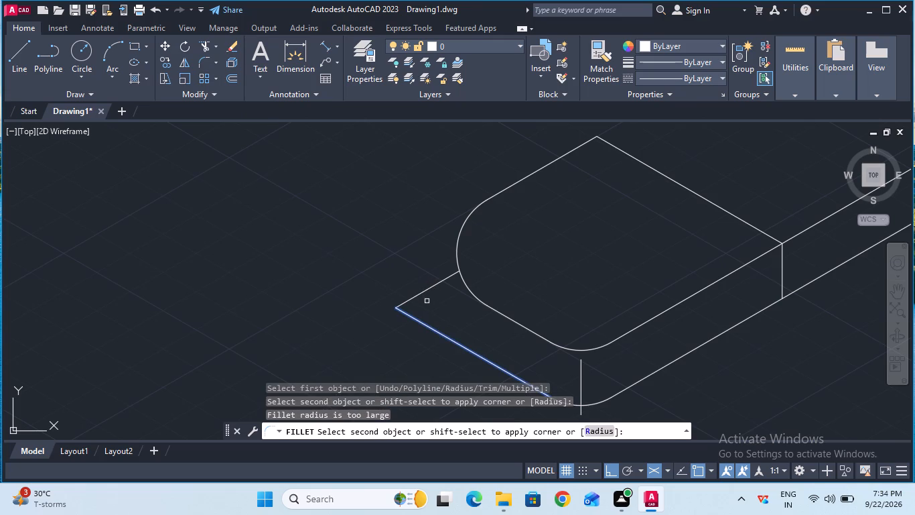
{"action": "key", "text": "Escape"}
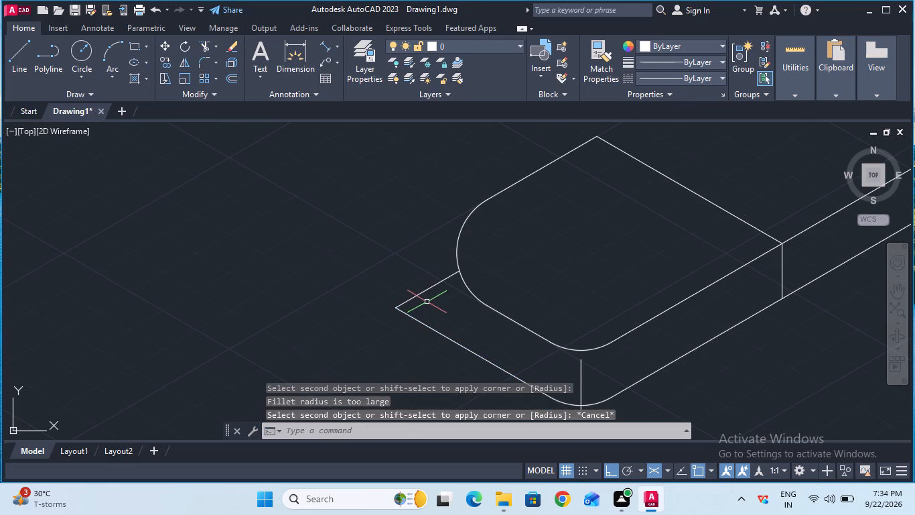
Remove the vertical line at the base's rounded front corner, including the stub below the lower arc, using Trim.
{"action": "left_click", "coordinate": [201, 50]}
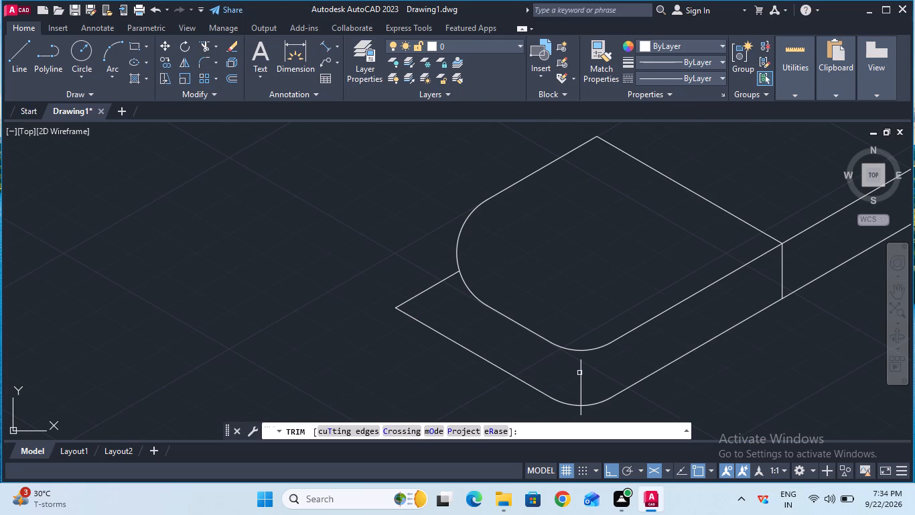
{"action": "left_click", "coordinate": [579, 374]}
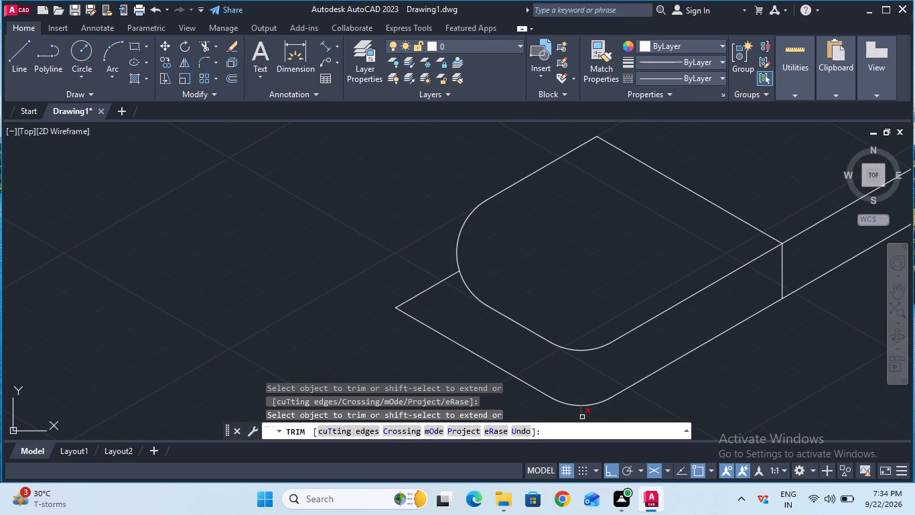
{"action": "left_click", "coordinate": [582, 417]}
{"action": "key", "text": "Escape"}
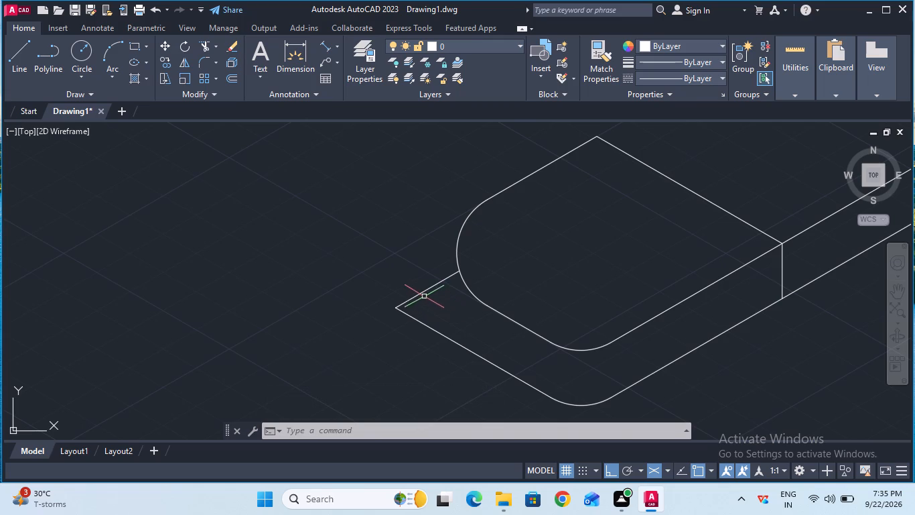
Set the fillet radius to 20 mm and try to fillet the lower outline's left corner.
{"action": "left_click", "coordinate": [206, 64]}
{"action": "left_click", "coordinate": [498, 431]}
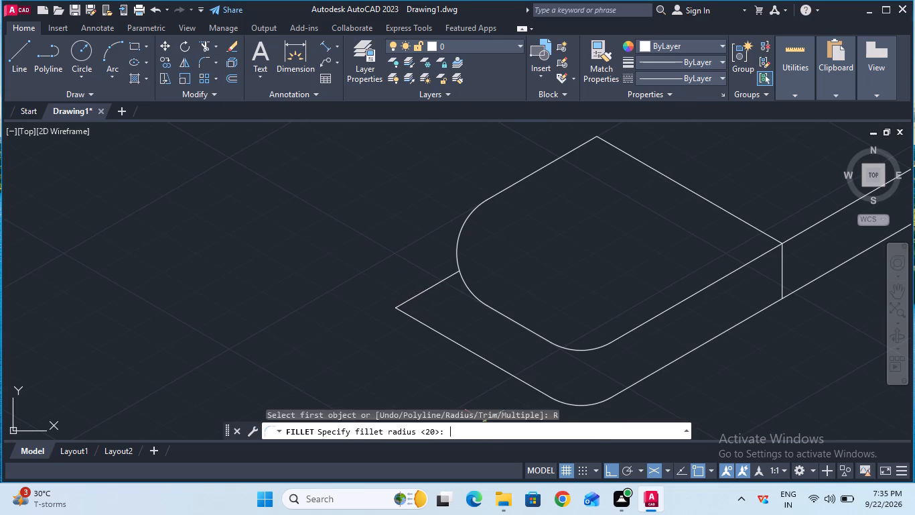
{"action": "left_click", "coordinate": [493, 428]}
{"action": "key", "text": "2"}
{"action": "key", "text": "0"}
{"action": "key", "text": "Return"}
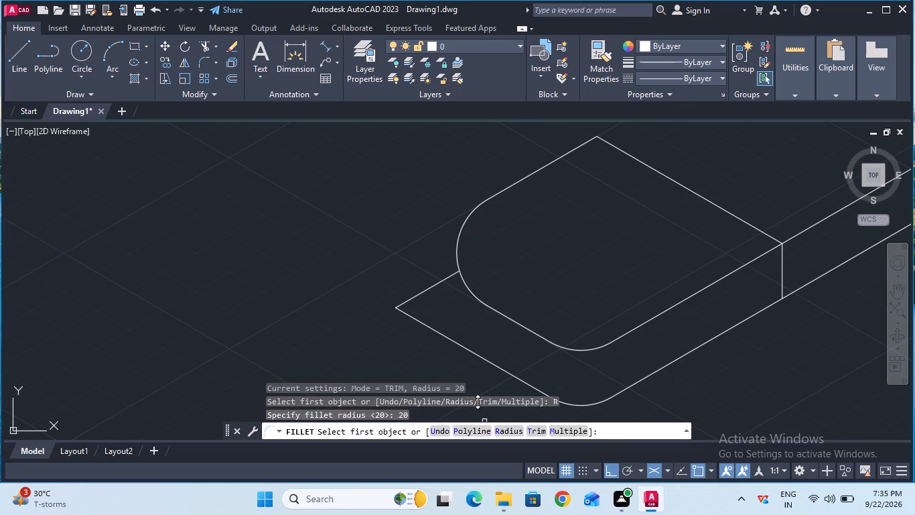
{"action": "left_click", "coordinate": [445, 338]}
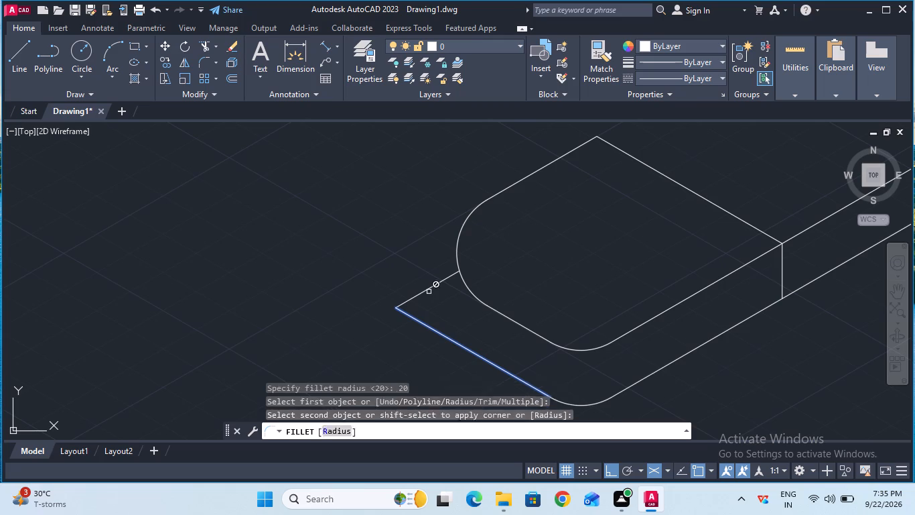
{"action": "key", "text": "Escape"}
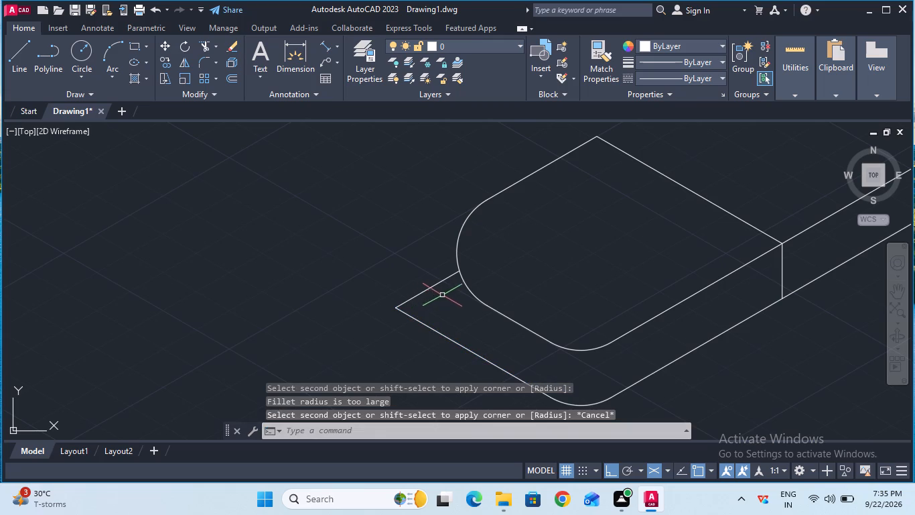
Erase the entire bracket base geometry from the drawing.
{"action": "scroll", "coordinate": [457, 292], "scroll_direction": "down", "scroll_amount": 3, "text": "ctrl"}
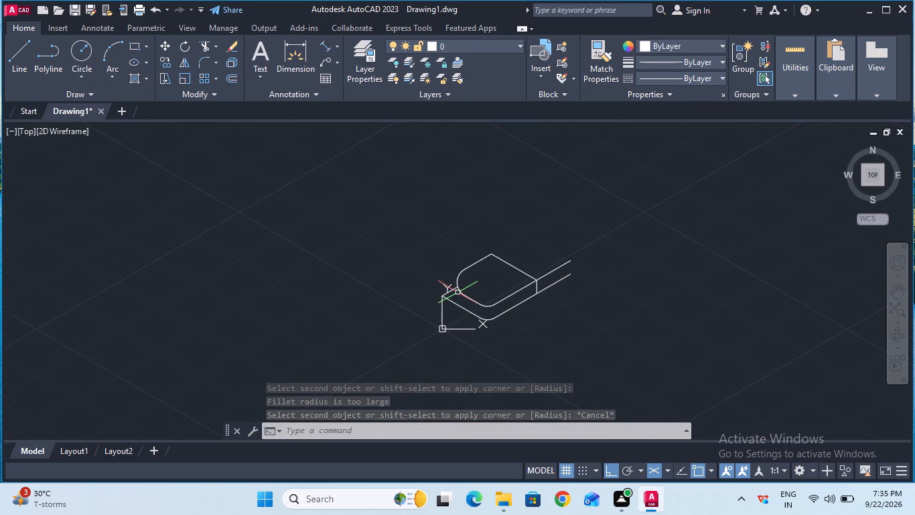
{"action": "left_click", "coordinate": [423, 248]}
{"action": "left_click", "coordinate": [610, 336]}
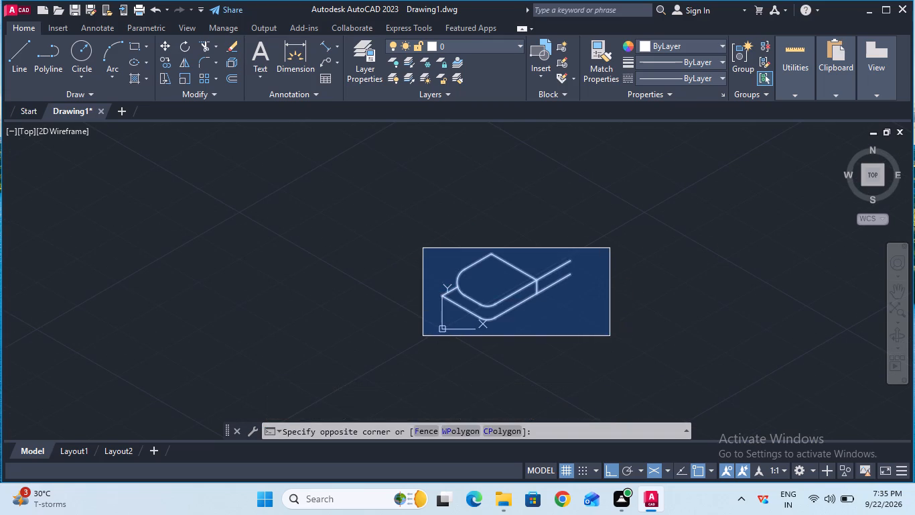
{"action": "key", "text": "Delete"}
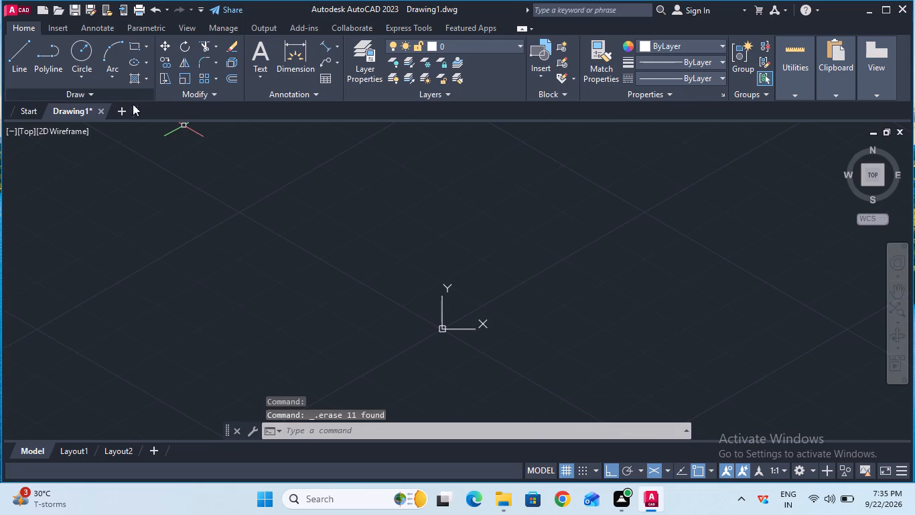
Draw a closed isometric rectangle in the top plane for the base, with 70 mm and 76 mm sides, using Line.
{"action": "scroll", "coordinate": [374, 211], "scroll_direction": "up", "scroll_amount": 2, "text": "ctrl"}
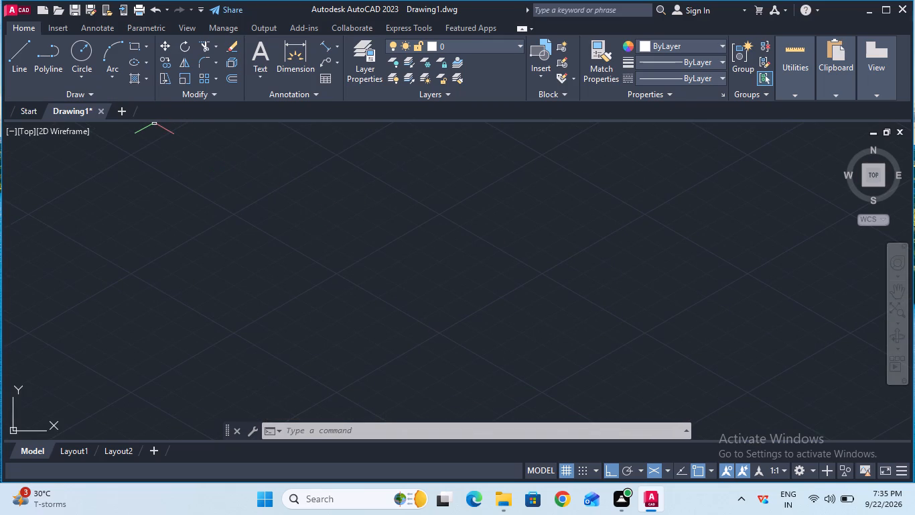
{"action": "left_click", "coordinate": [21, 66]}
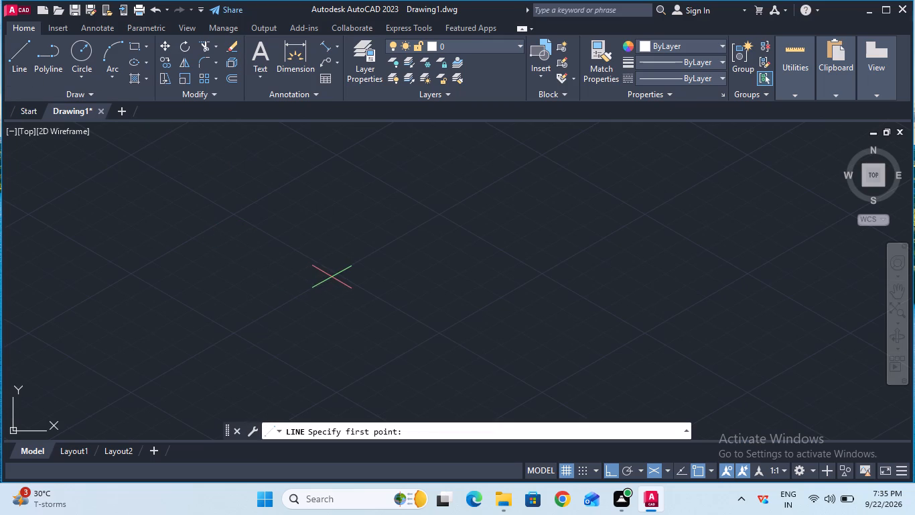
{"action": "left_click", "coordinate": [336, 274]}
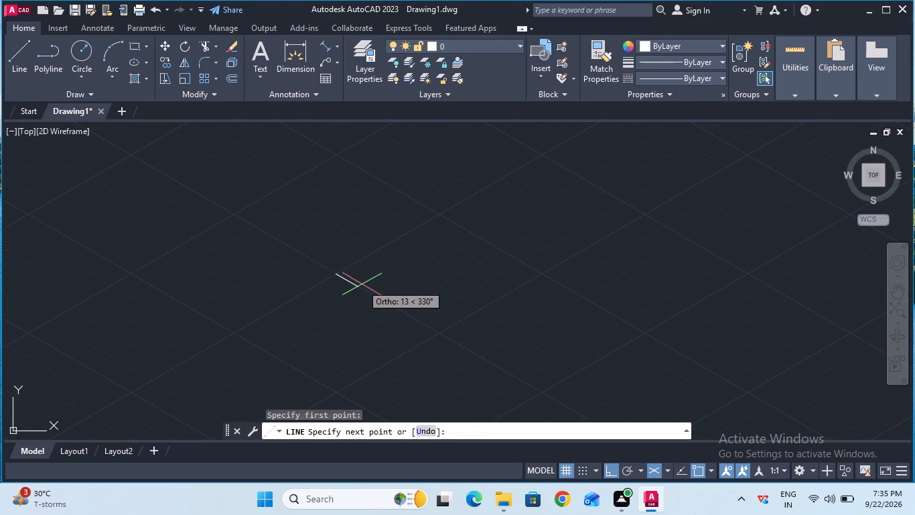
{"action": "type", "text": "70"}
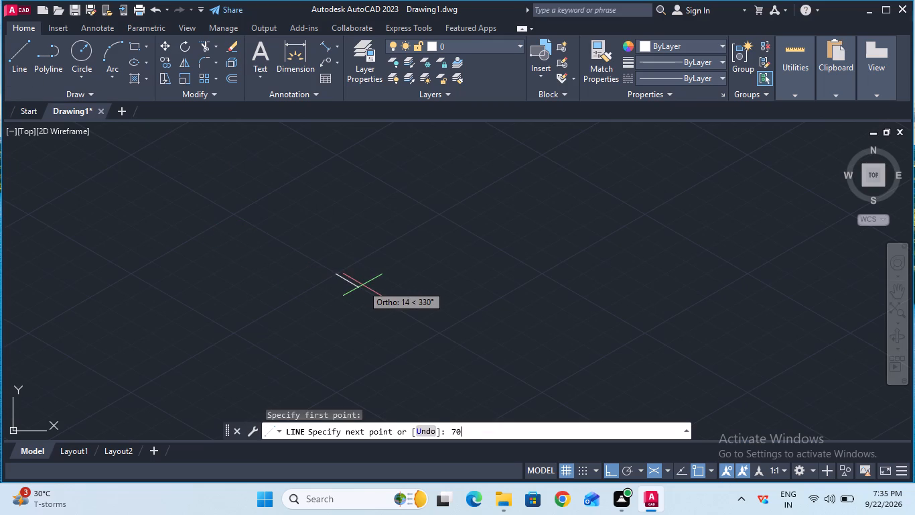
{"action": "key", "text": "Return"}
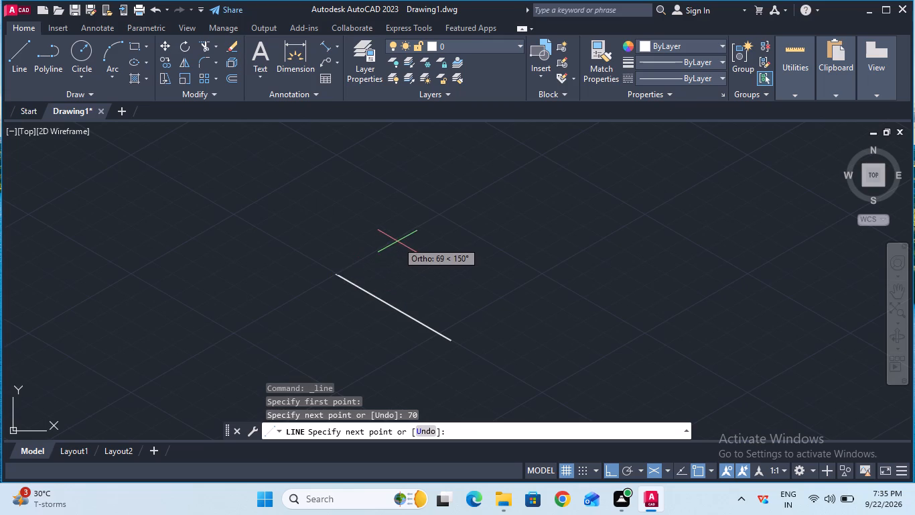
{"action": "key", "text": "Escape"}
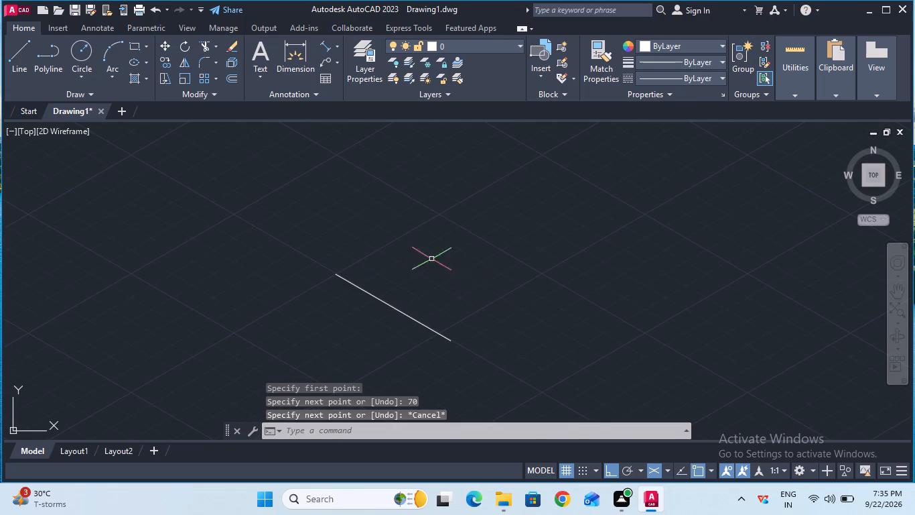
{"action": "left_click", "coordinate": [13, 56]}
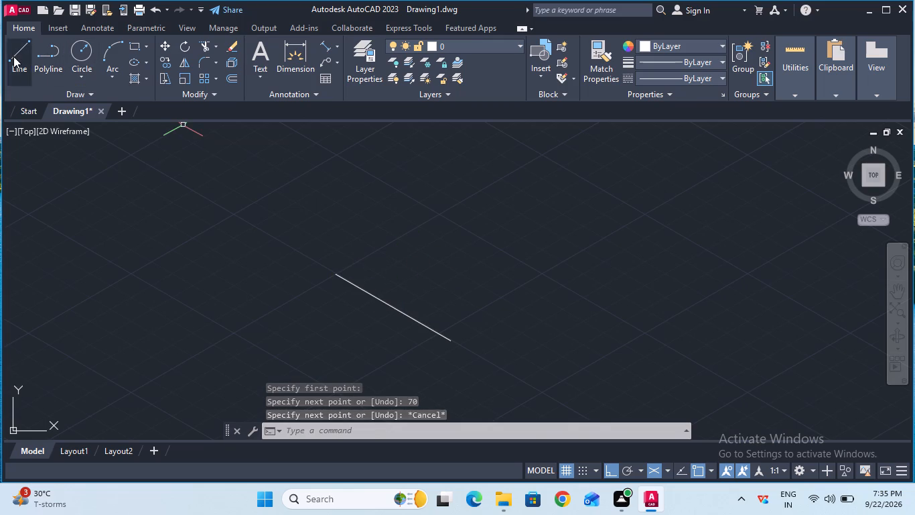
{"action": "left_click", "coordinate": [450, 343]}
{"action": "type", "text": "76"}
{"action": "key", "text": "Return"}
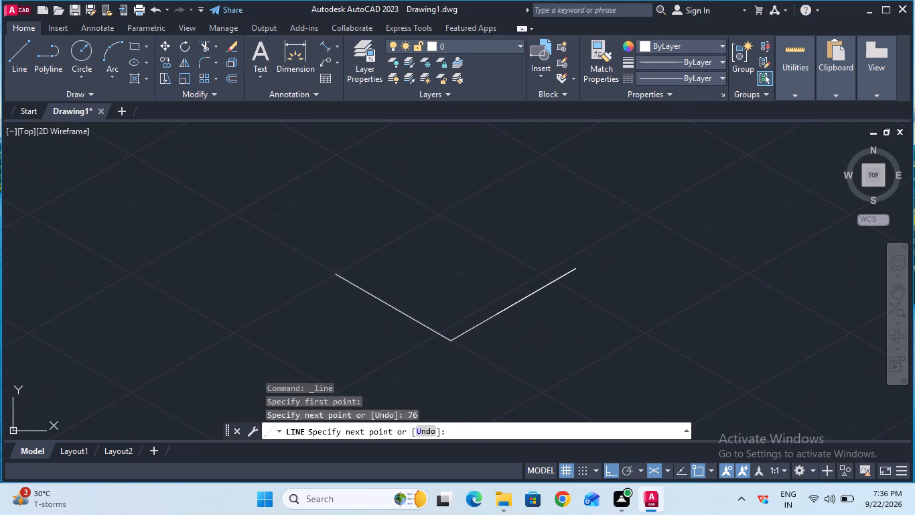
{"action": "type", "text": "70"}
{"action": "key", "text": "Return"}
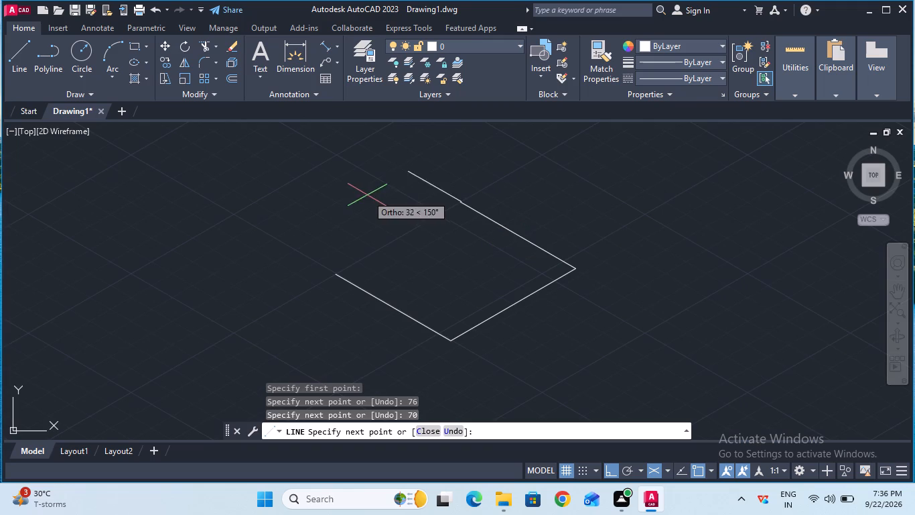
{"action": "left_click", "coordinate": [333, 271]}
{"action": "key", "text": "Escape"}
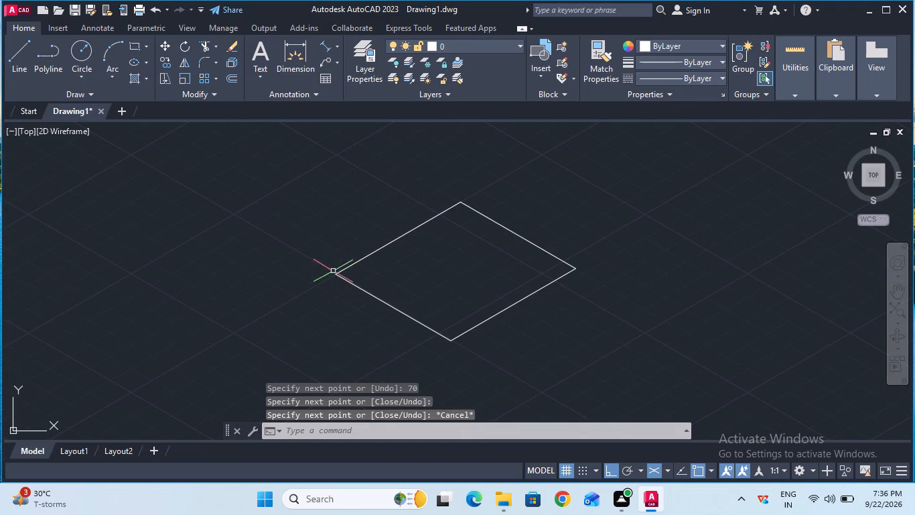
Fillet the front and left corners of the base outline with a 20 mm radius.
{"action": "left_click", "coordinate": [328, 230]}
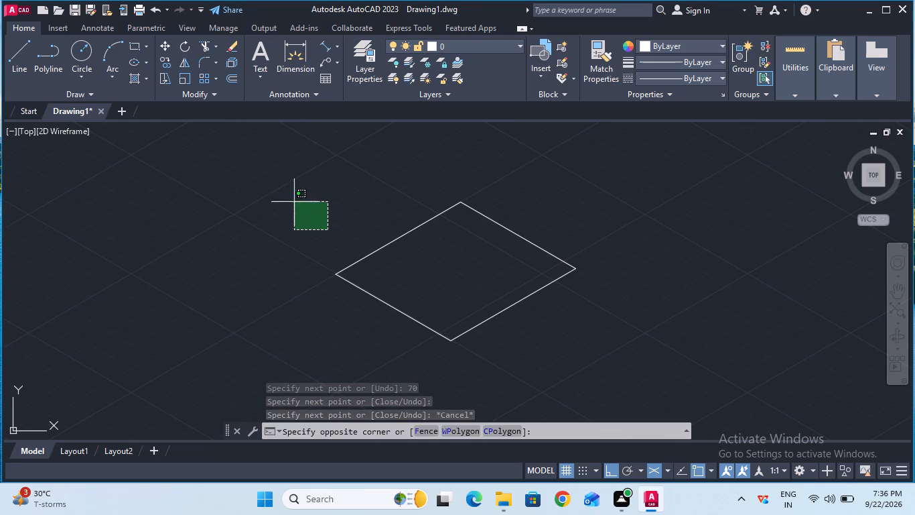
{"action": "left_click", "coordinate": [249, 141]}
{"action": "left_click", "coordinate": [202, 61]}
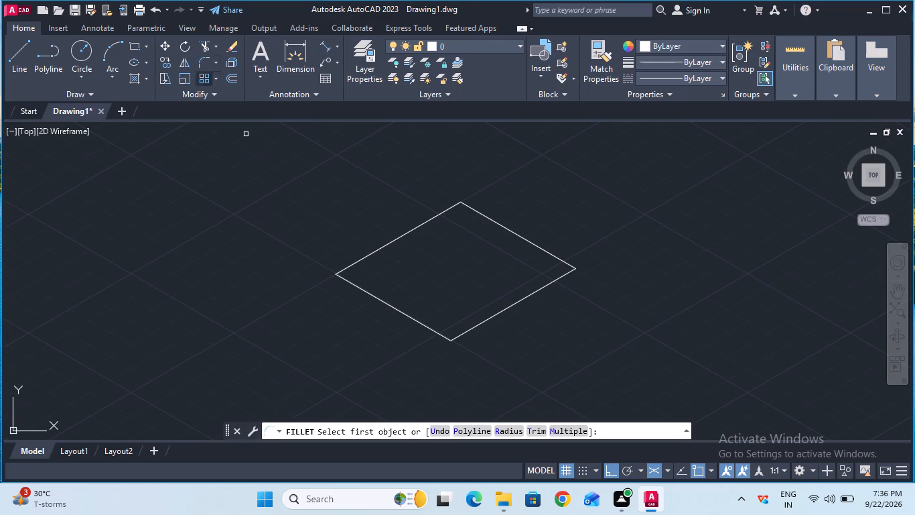
{"action": "left_click", "coordinate": [504, 428]}
{"action": "left_click", "coordinate": [500, 428]}
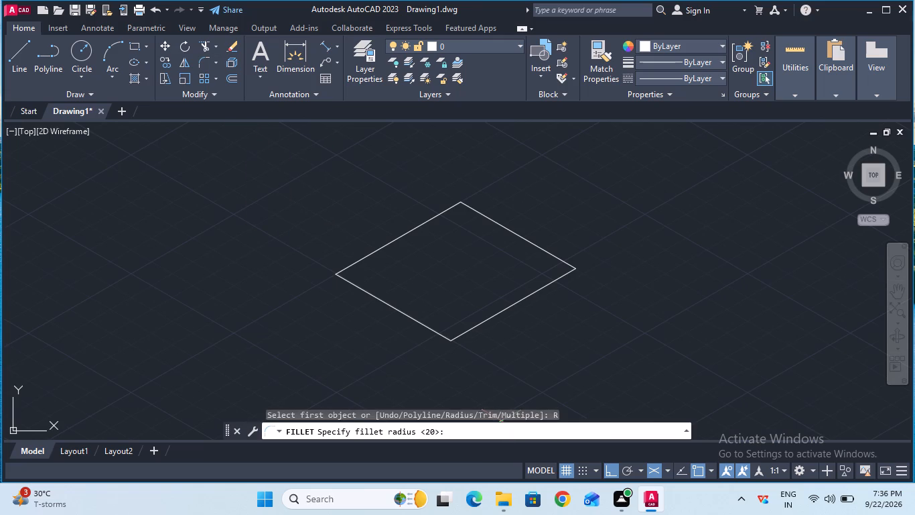
{"action": "type", "text": "20"}
{"action": "key", "text": "Return"}
{"action": "left_click", "coordinate": [433, 331]}
{"action": "left_click", "coordinate": [458, 336]}
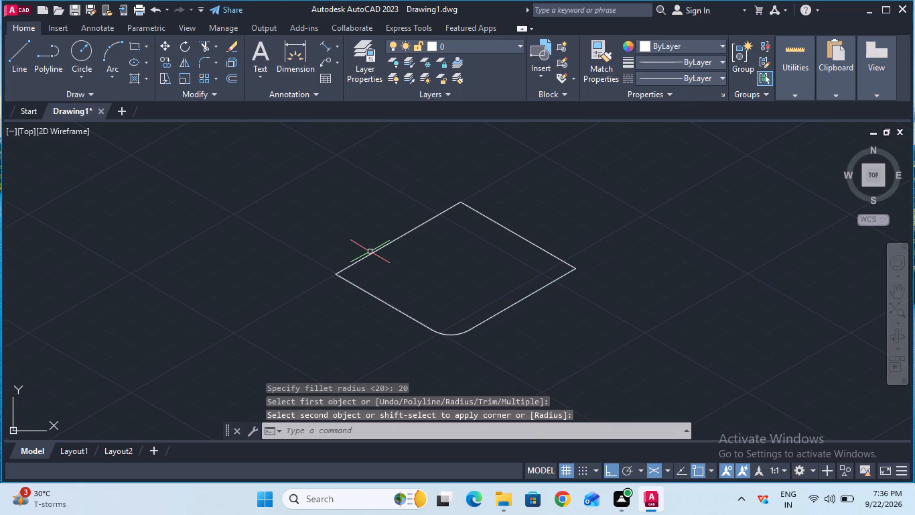
{"action": "left_click", "coordinate": [204, 62]}
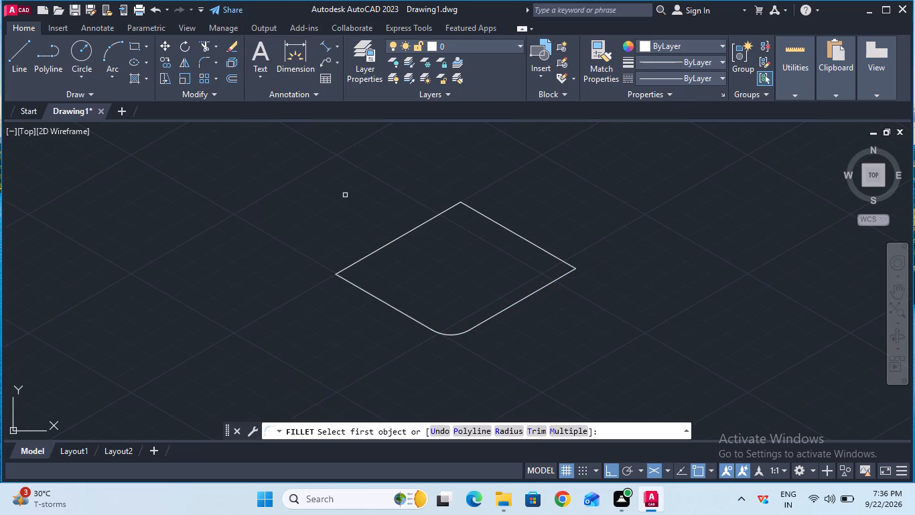
{"action": "left_click", "coordinate": [369, 252]}
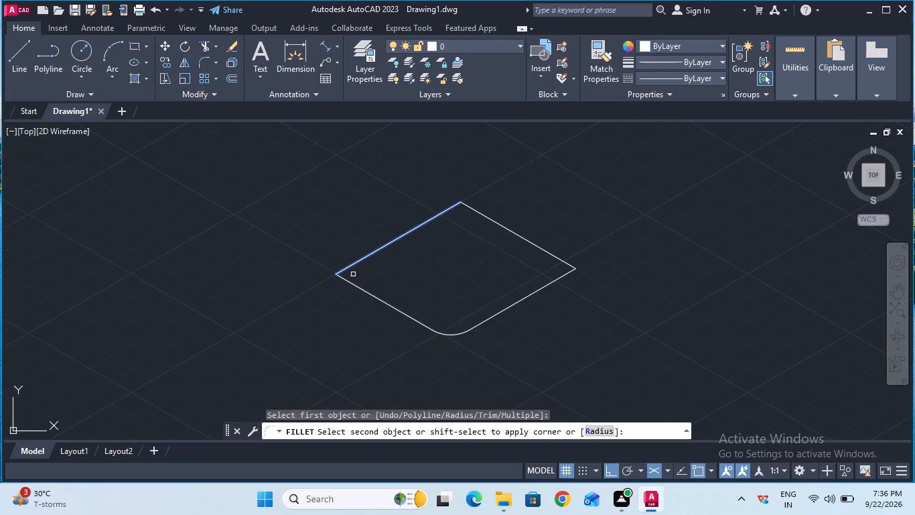
{"action": "left_click", "coordinate": [351, 281]}
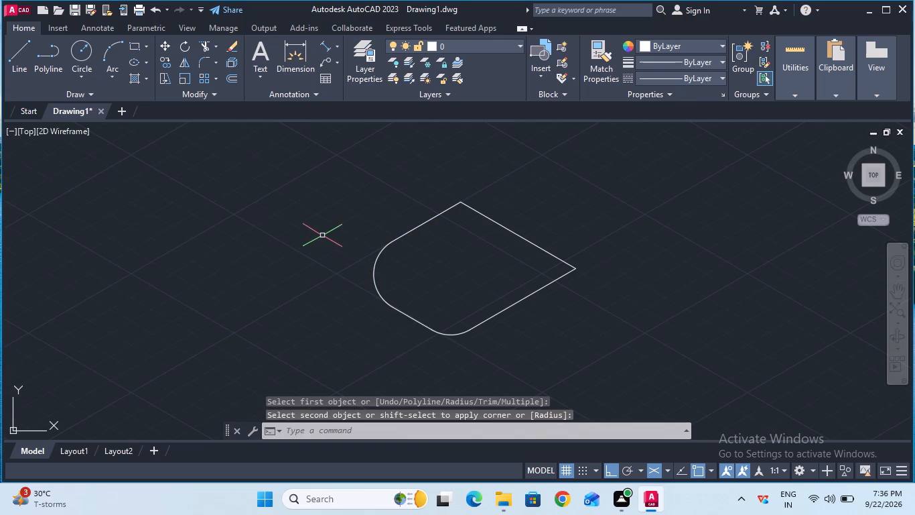
Copy the entire rounded base outline 18 mm straight up in the right isoplane, using the back-right edge's midpoint as base point.
{"action": "left_click", "coordinate": [163, 57]}
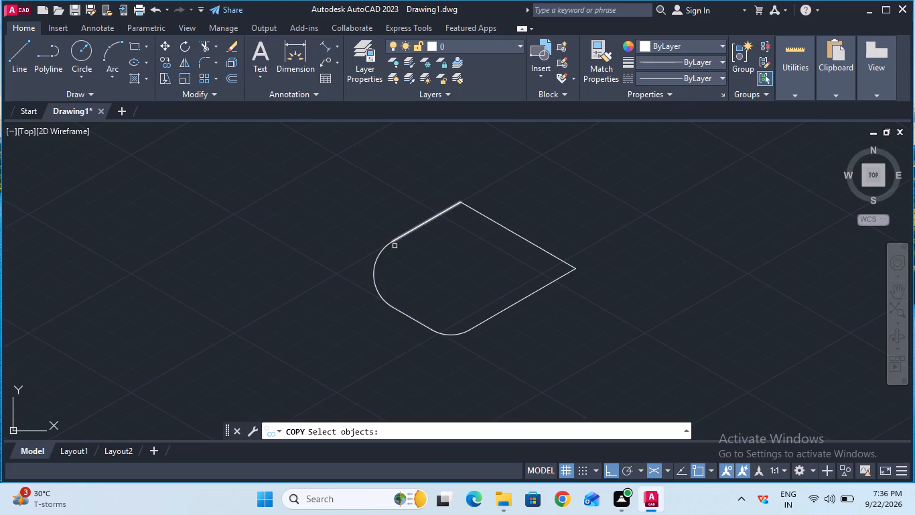
{"action": "left_click", "coordinate": [406, 314]}
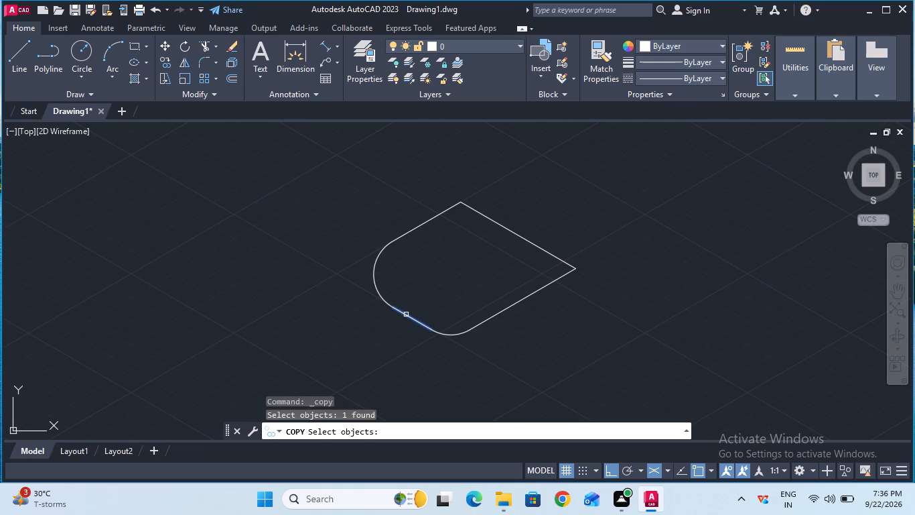
{"action": "left_click", "coordinate": [378, 288], "text": "shift"}
{"action": "double_click", "coordinate": [400, 237], "text": "shift"}
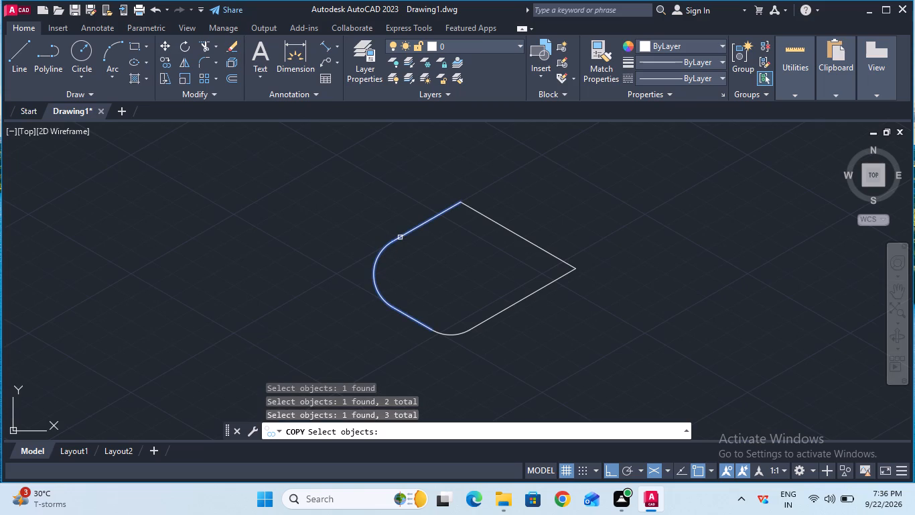
{"action": "left_click", "coordinate": [514, 232], "text": "shift"}
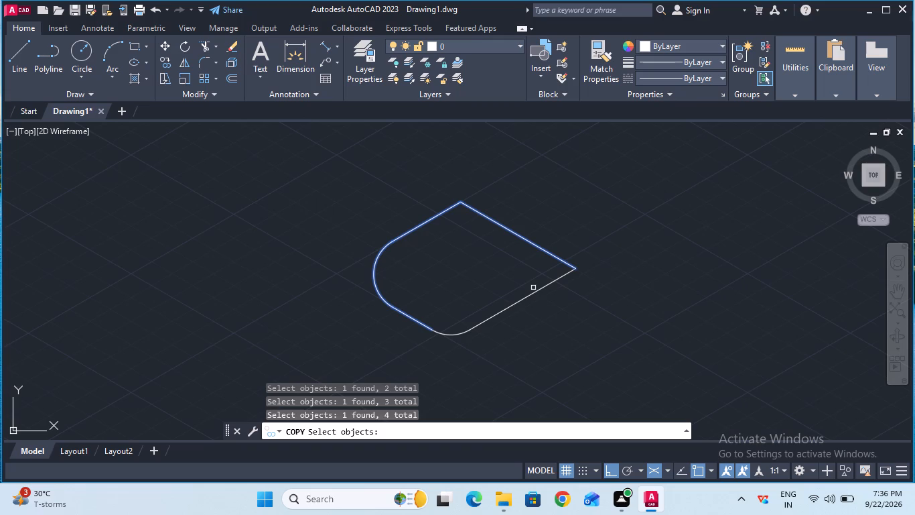
{"action": "double_click", "coordinate": [534, 287], "text": "shift"}
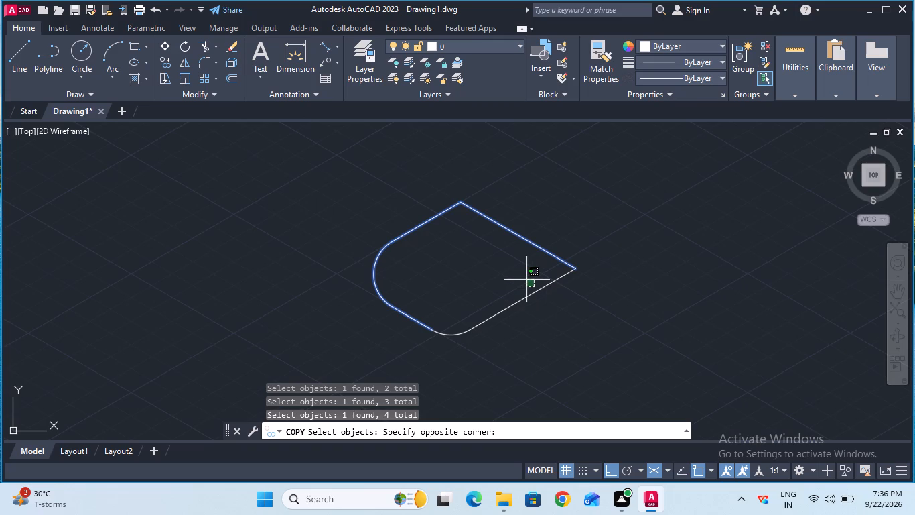
{"action": "key", "text": "Escape"}
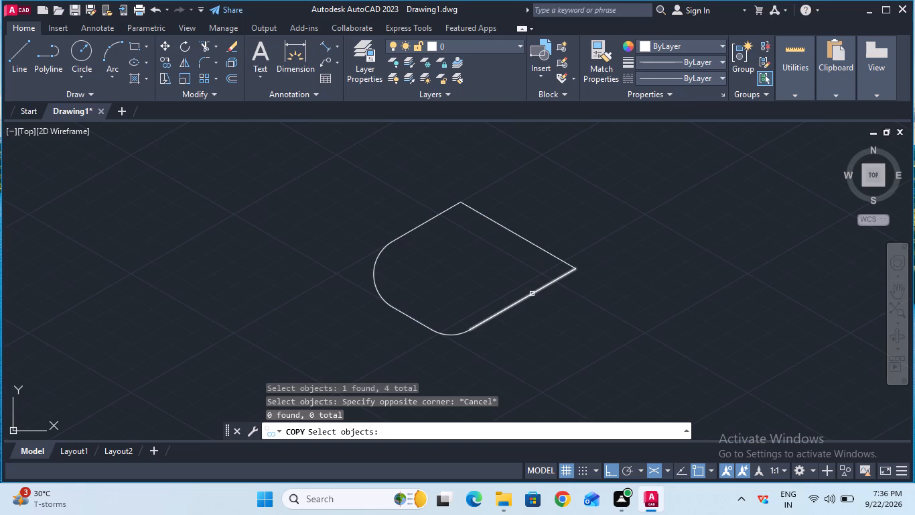
{"action": "left_click", "coordinate": [532, 294]}
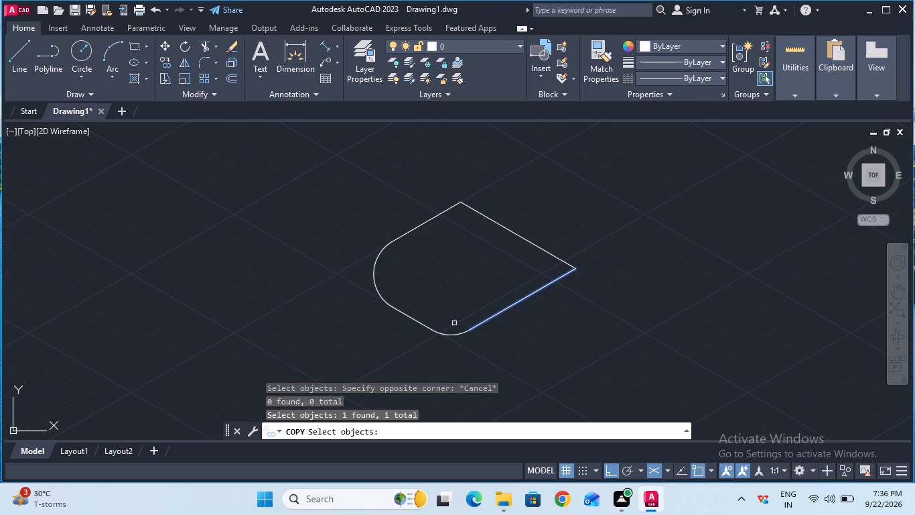
{"action": "left_click", "coordinate": [452, 336], "text": "shift"}
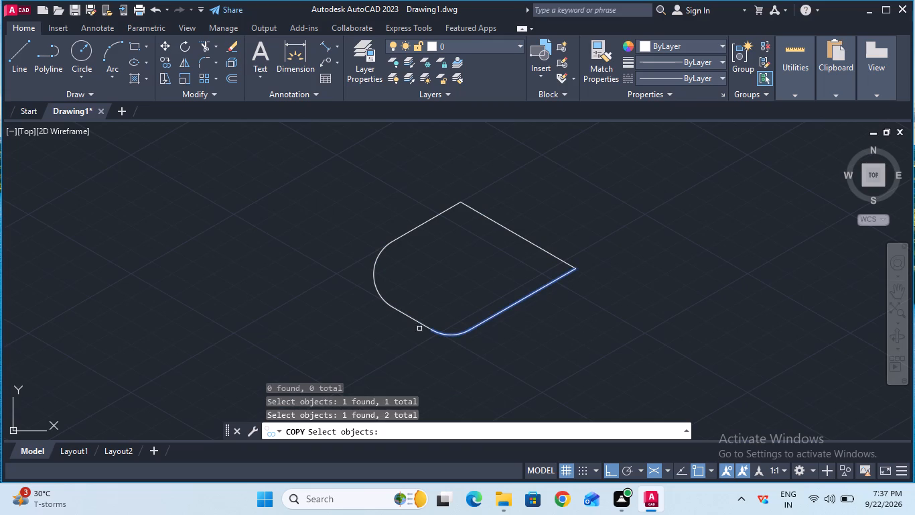
{"action": "left_click", "coordinate": [419, 321], "text": "shift"}
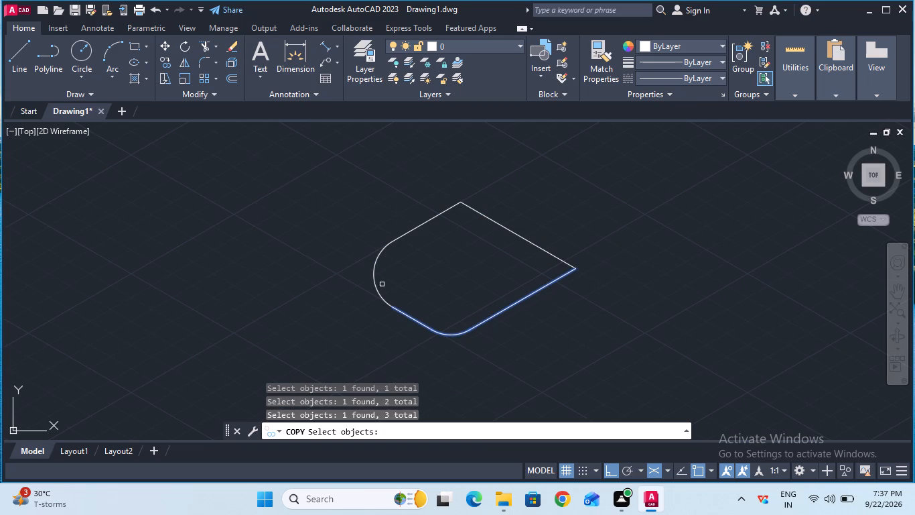
{"action": "left_click", "coordinate": [374, 280], "text": "shift"}
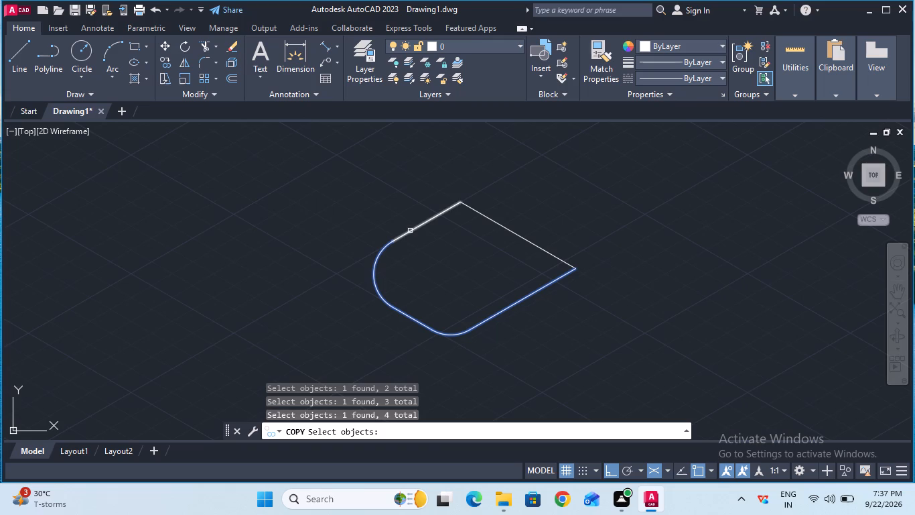
{"action": "left_click", "coordinate": [409, 230], "text": "shift"}
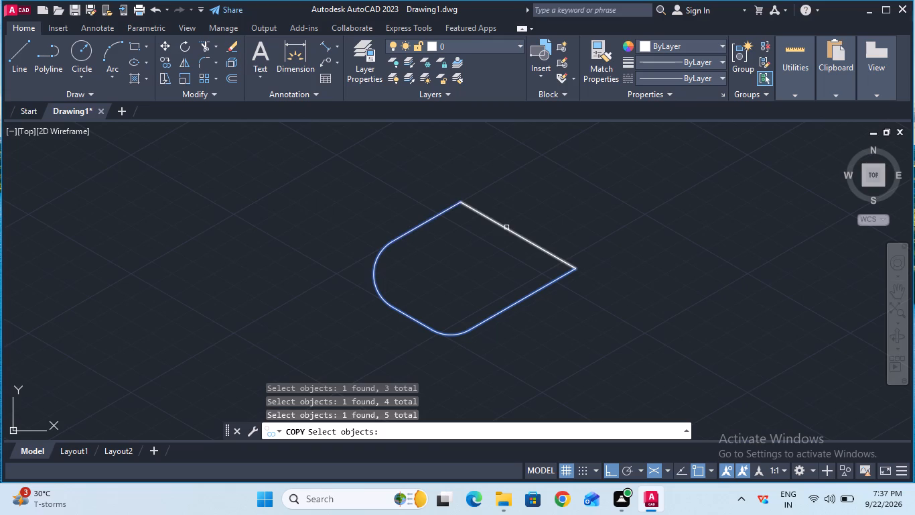
{"action": "left_click", "coordinate": [506, 227], "text": "shift"}
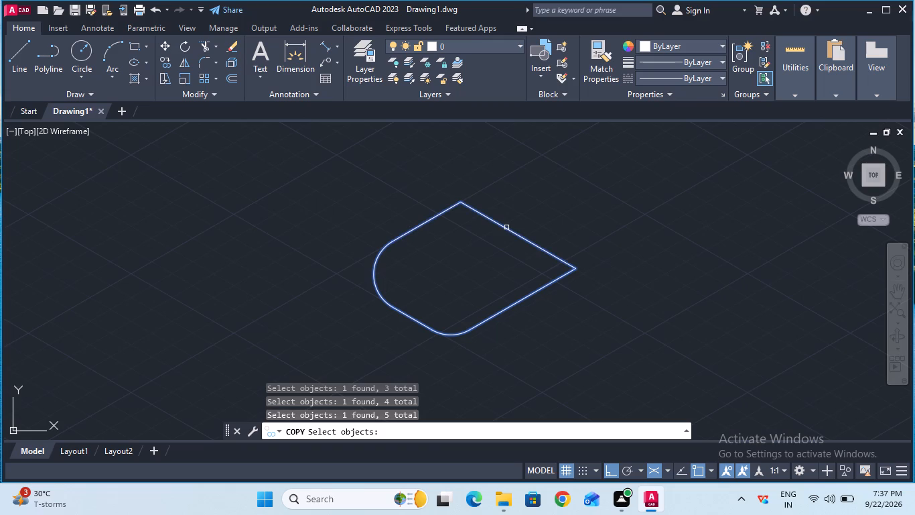
{"action": "key", "text": "Return"}
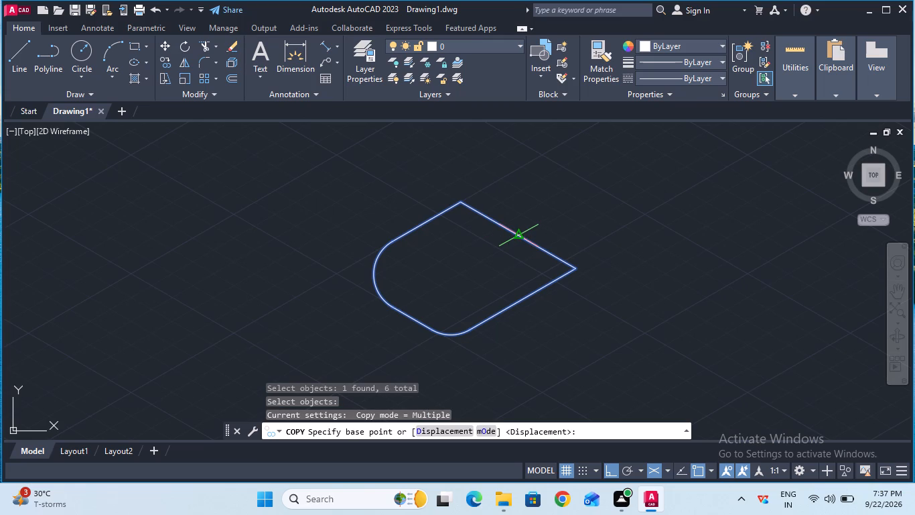
{"action": "left_click", "coordinate": [516, 233]}
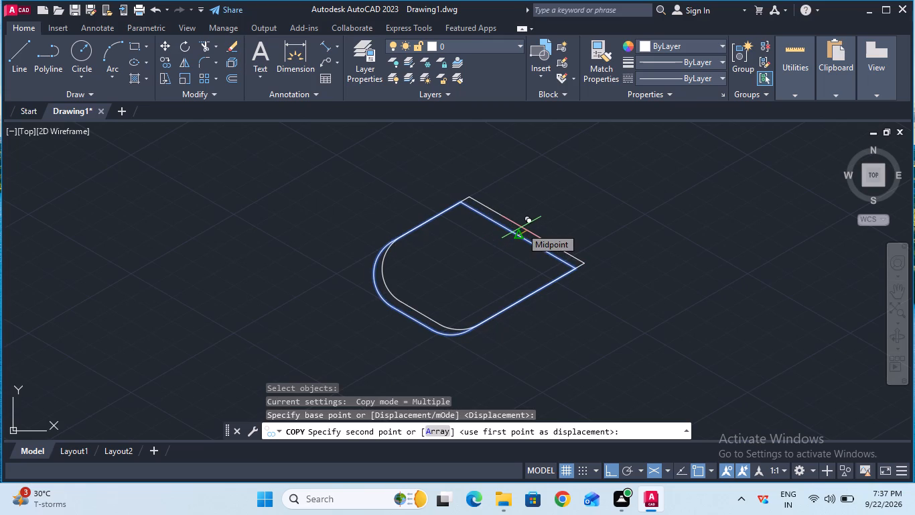
{"action": "key", "text": "F5"}
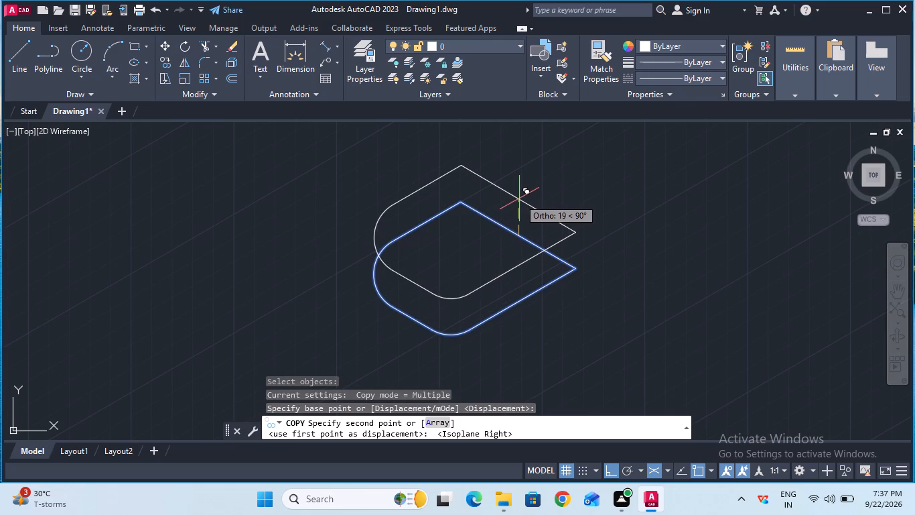
{"action": "key", "text": "1"}
{"action": "key", "text": "8"}
{"action": "key", "text": "Return"}
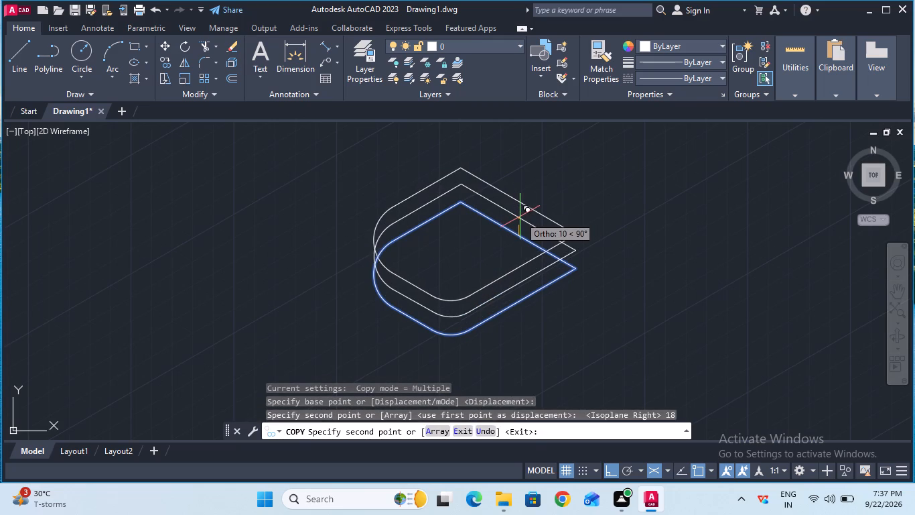
{"action": "key", "text": "Escape"}
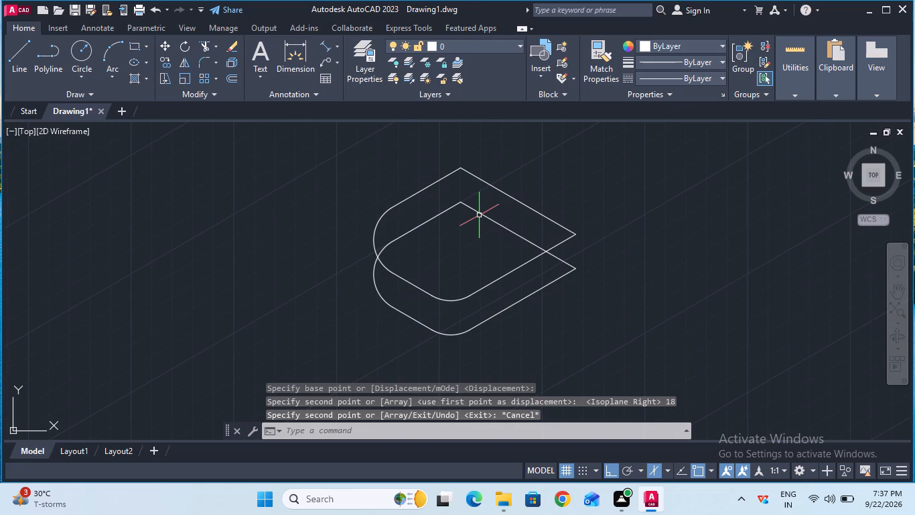
Remove the lower outline's hidden back edges and the part of its left arc behind the top face, using Trim.
{"action": "left_click", "coordinate": [203, 50]}
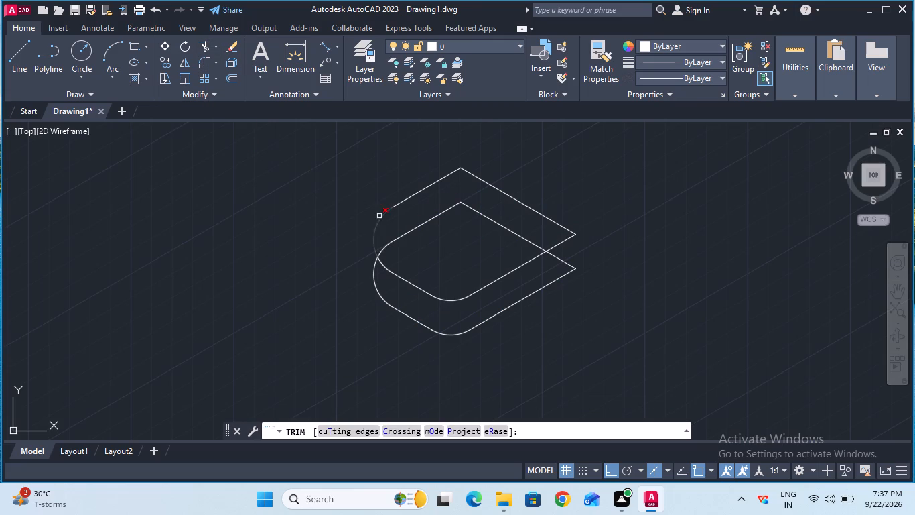
{"action": "left_click", "coordinate": [401, 233]}
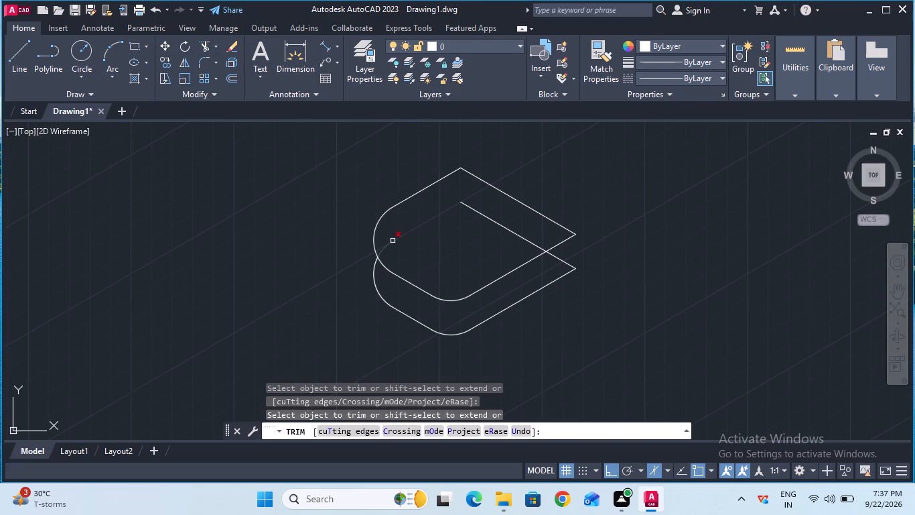
{"action": "left_click", "coordinate": [391, 242]}
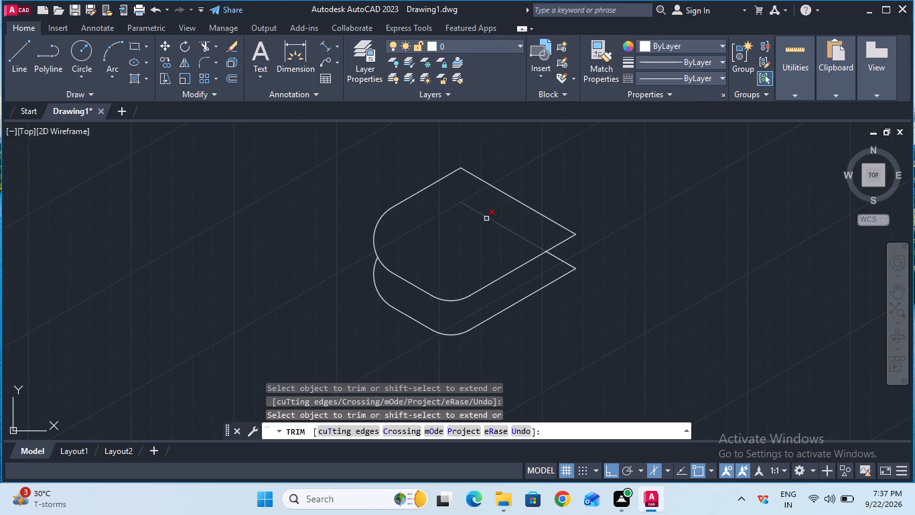
{"action": "left_click", "coordinate": [486, 219]}
{"action": "left_click", "coordinate": [558, 257]}
{"action": "key", "text": "Escape"}
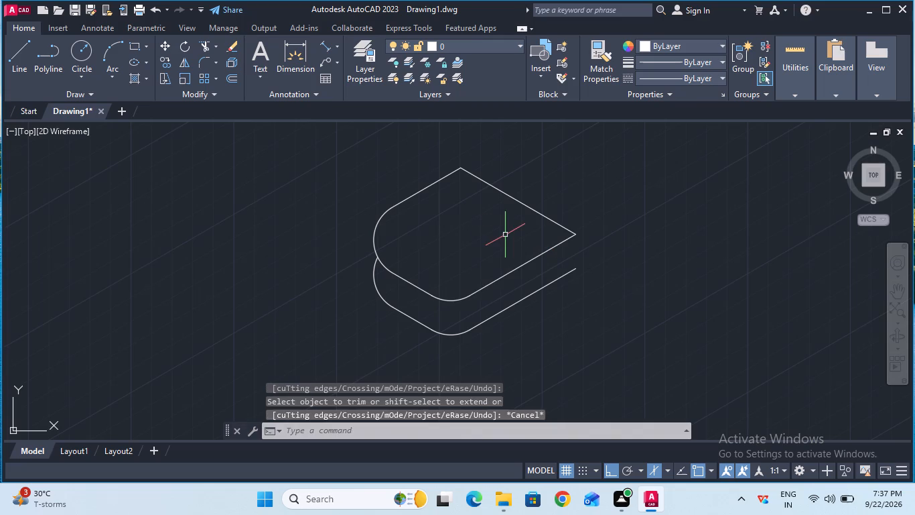
Draw a vertical line joining the upper and lower outlines at the base's right corner.
{"action": "left_click", "coordinate": [17, 69]}
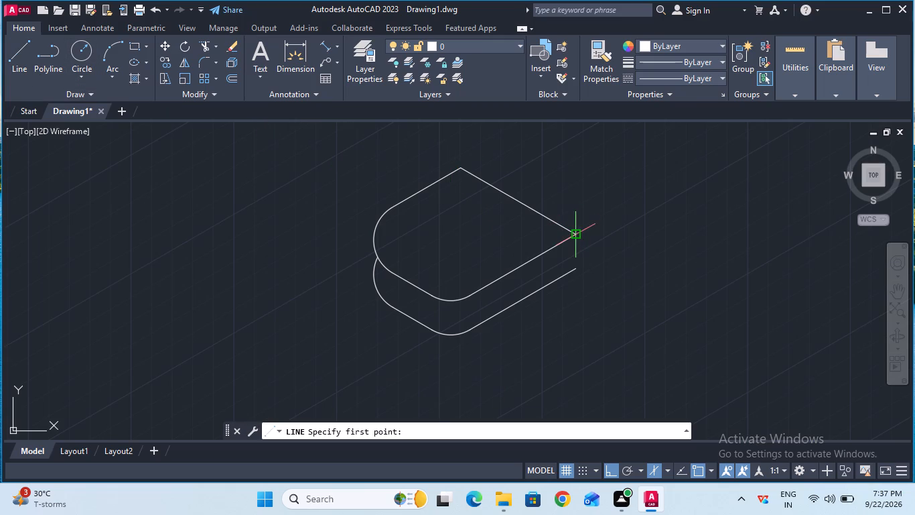
{"action": "left_click", "coordinate": [576, 232]}
{"action": "left_click", "coordinate": [574, 269]}
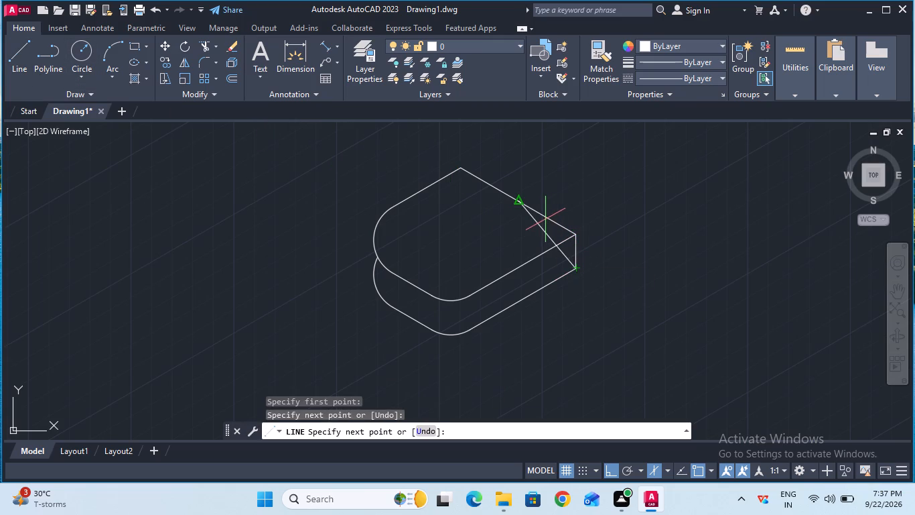
{"action": "key", "text": "Escape"}
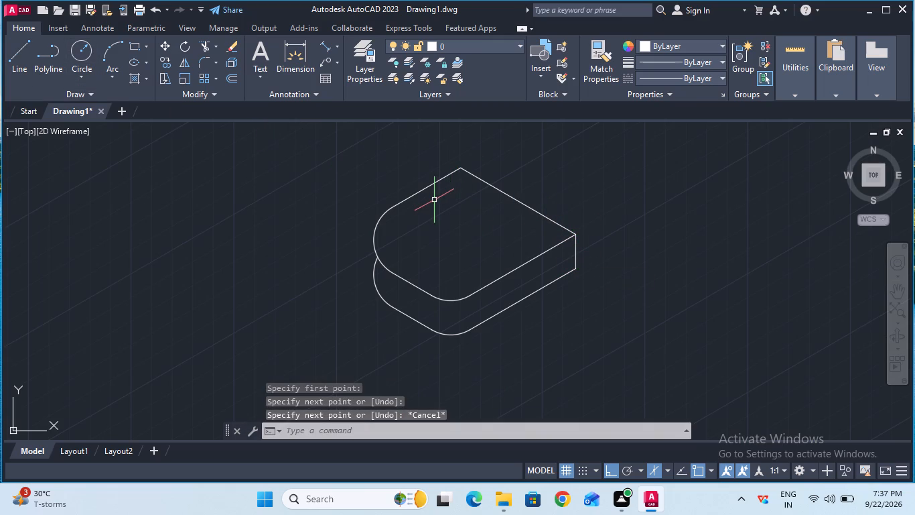
Draw a vertical line joining the lower and upper outlines' rounded arcs at the base's left side.
{"action": "left_click", "coordinate": [10, 70]}
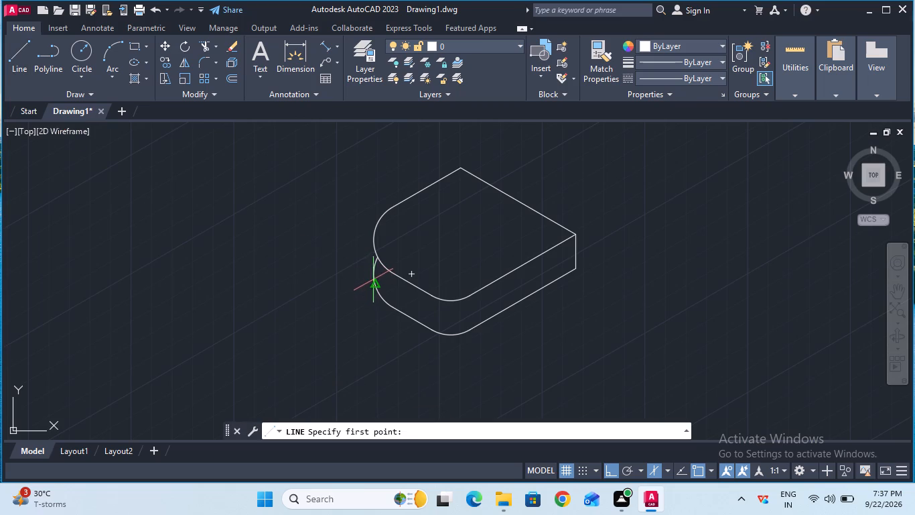
{"action": "left_click", "coordinate": [375, 275]}
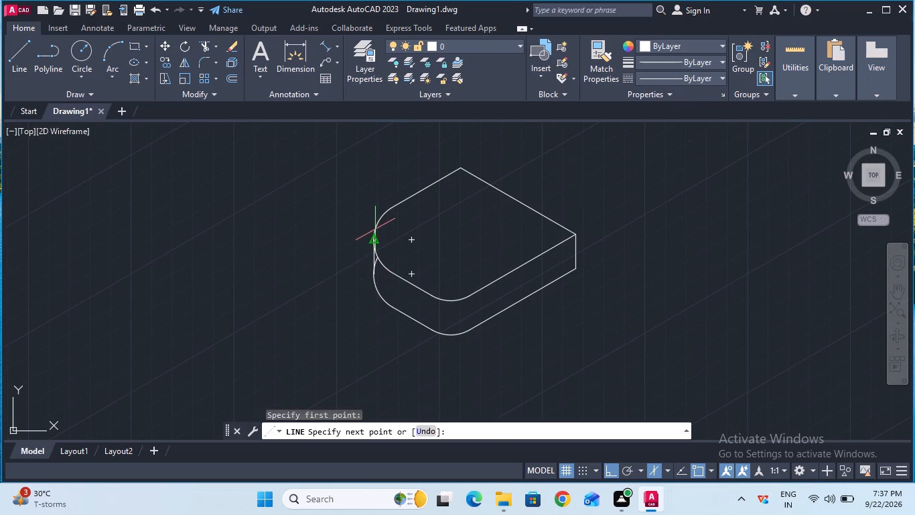
{"action": "left_click", "coordinate": [374, 239]}
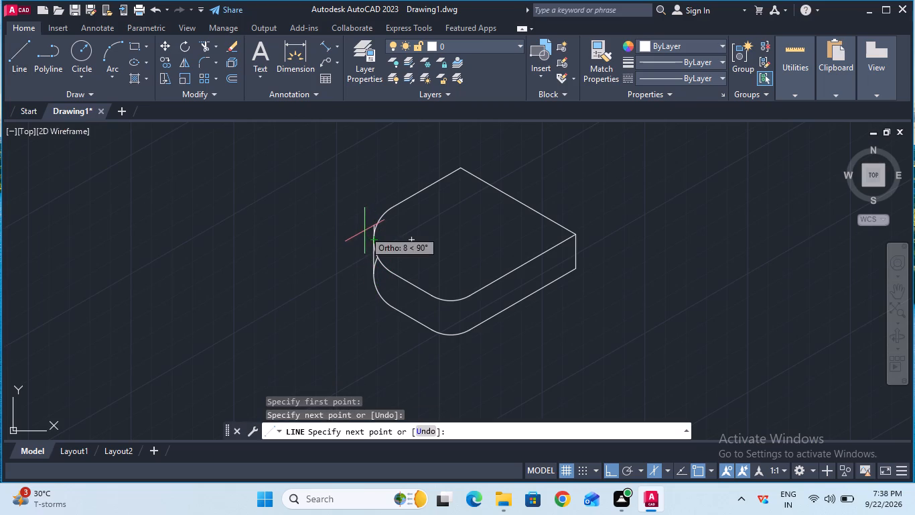
{"action": "key", "text": "Escape"}
Trim away the leftover piece of the lower left arc lying inside the new vertical edge.
{"action": "scroll", "coordinate": [372, 271], "scroll_direction": "up", "scroll_amount": 1, "text": "ctrl"}
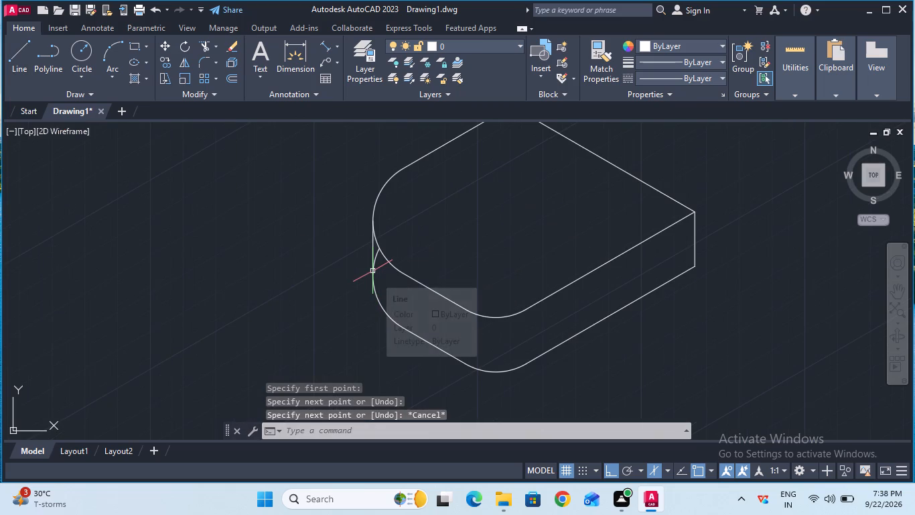
{"action": "left_click", "coordinate": [209, 48]}
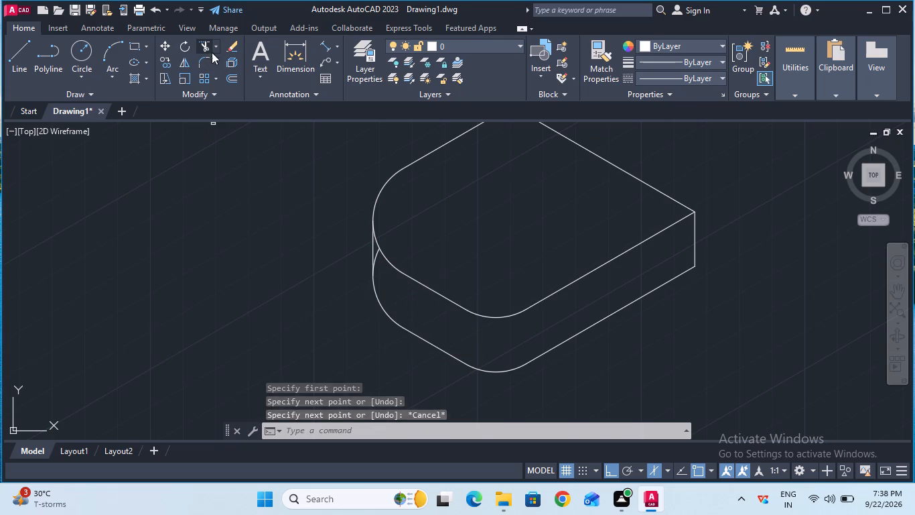
{"action": "left_click", "coordinate": [378, 259]}
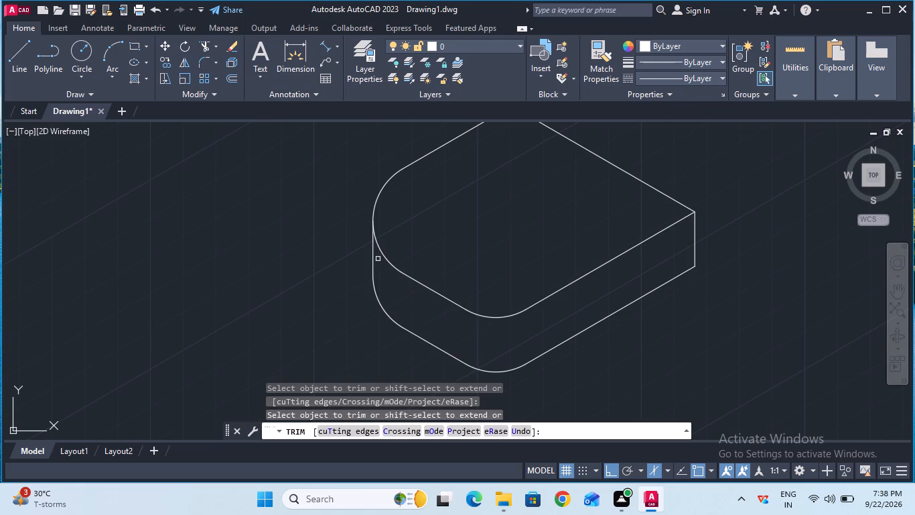
{"action": "scroll", "coordinate": [378, 259], "scroll_direction": "down", "scroll_amount": 1, "text": "ctrl"}
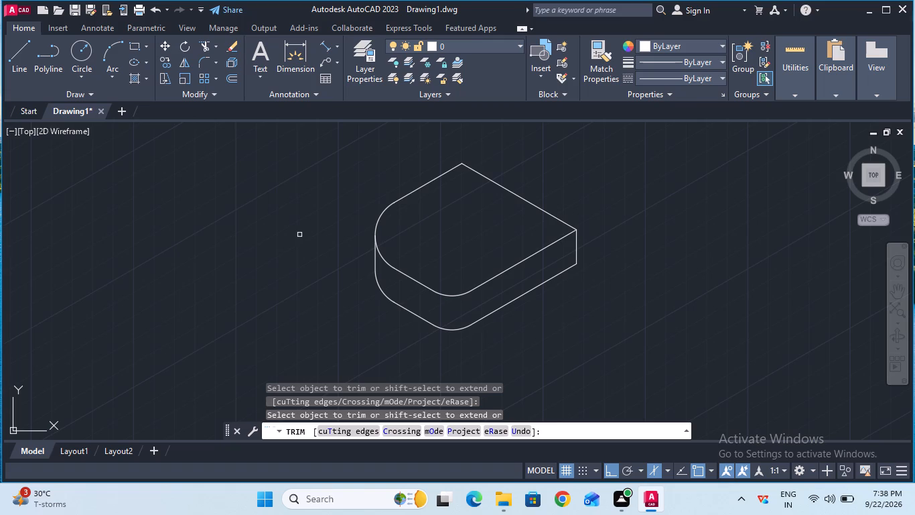
{"action": "key", "text": "Escape"}
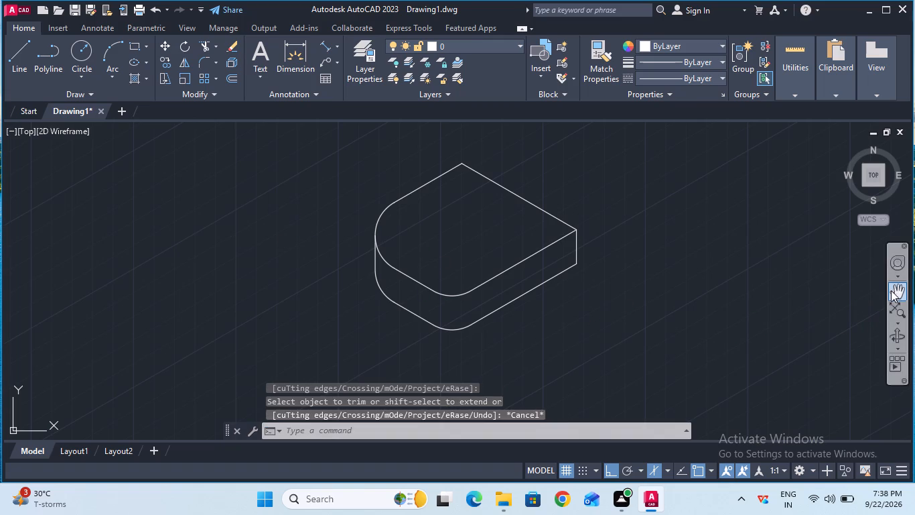
Draw a 24 mm line in CENTER linetype from the midpoint of the top face's back-right edge inward across the face at 210°.
{"action": "left_click", "coordinate": [893, 290]}
{"action": "left_click_drag", "start_coordinate": [666, 255], "coordinate": [683, 308]}
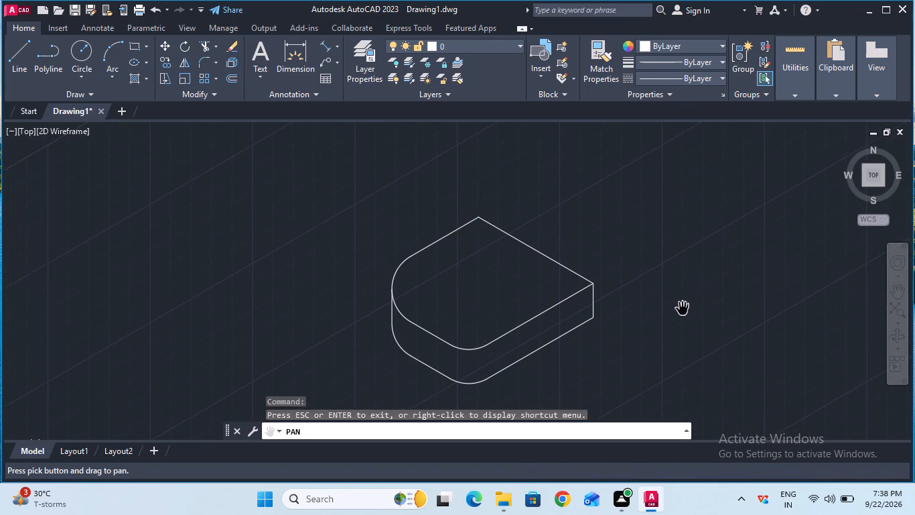
{"action": "key", "text": "Escape"}
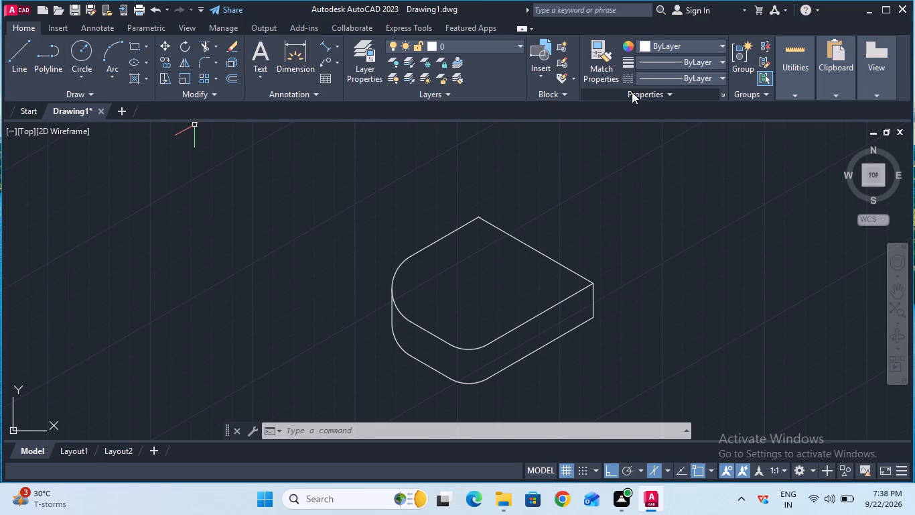
{"action": "left_click", "coordinate": [649, 81]}
{"action": "left_click", "coordinate": [647, 118]}
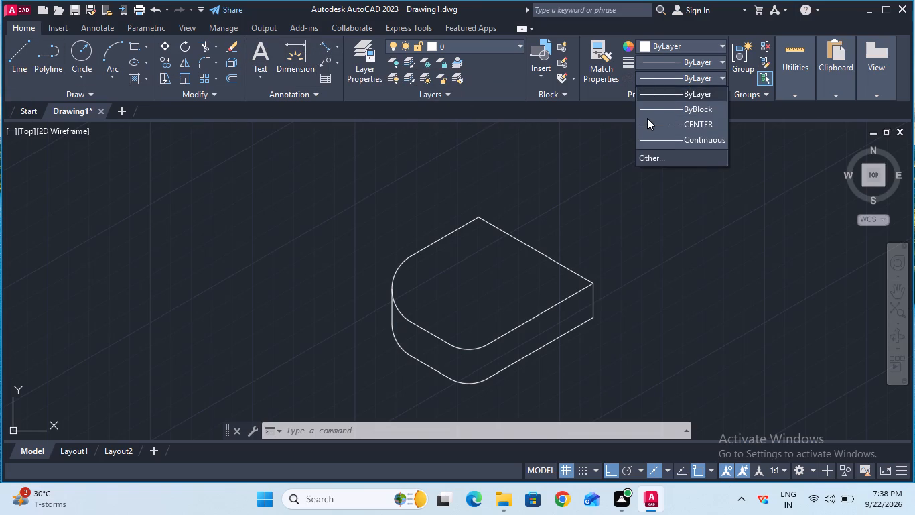
{"action": "left_click", "coordinate": [647, 76]}
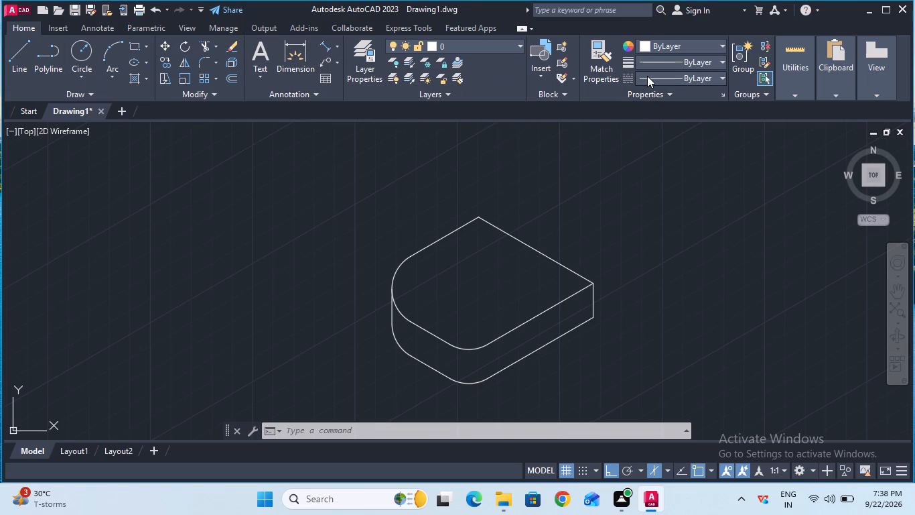
{"action": "left_click", "coordinate": [656, 129]}
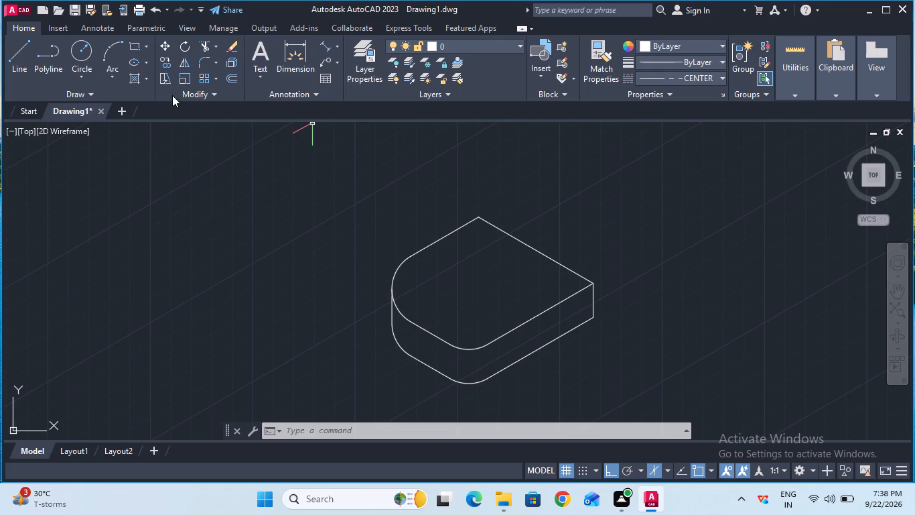
{"action": "left_click", "coordinate": [18, 66]}
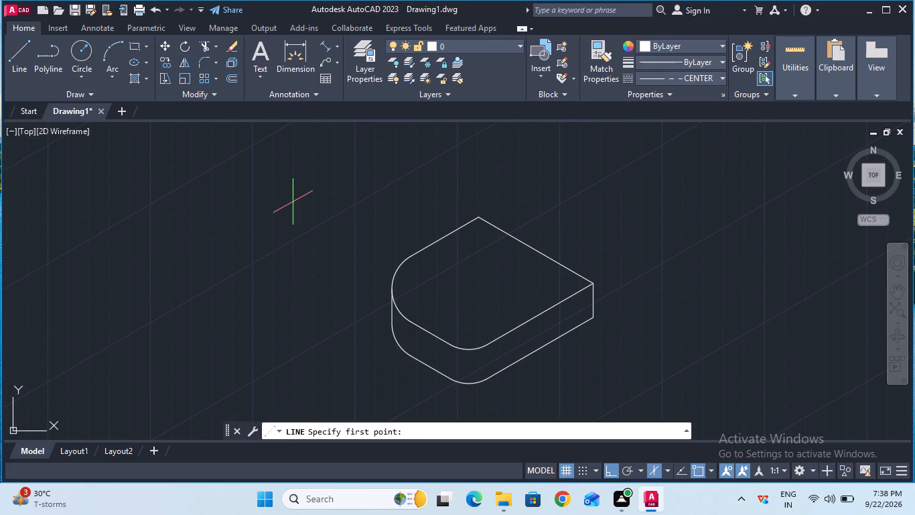
{"action": "left_click", "coordinate": [533, 251]}
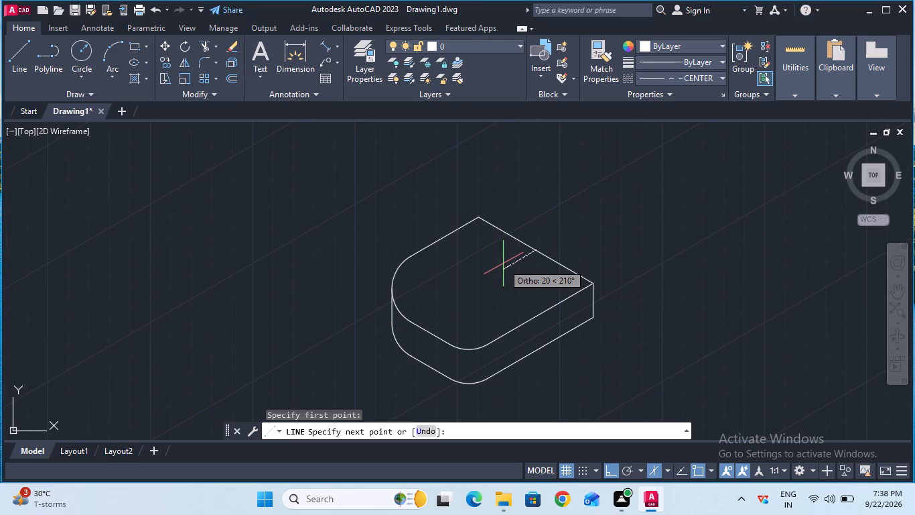
{"action": "key", "text": "2"}
{"action": "key", "text": "4"}
{"action": "key", "text": "Return"}
{"action": "key", "text": "Escape"}
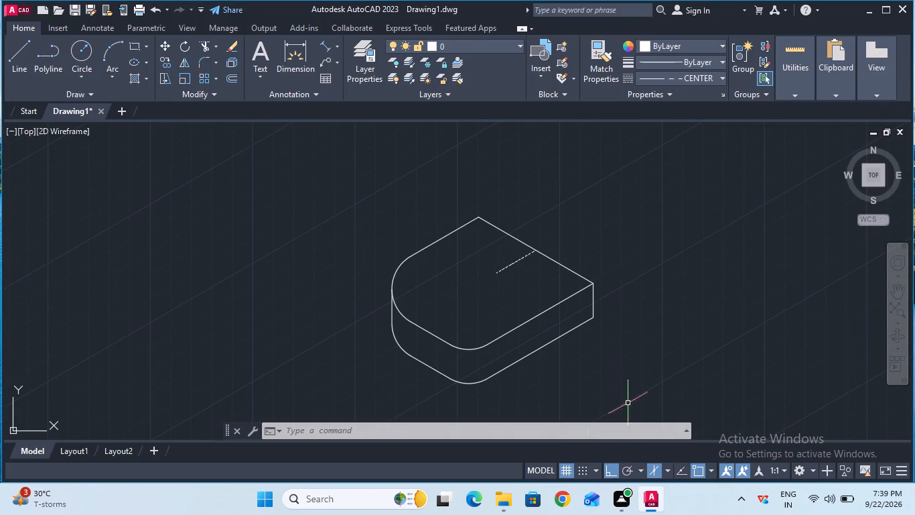
Draw an isocircle of radius 10 mm in the top isoplane, centred on the inner end of the 24 mm centre line.
{"action": "key", "text": "e"}
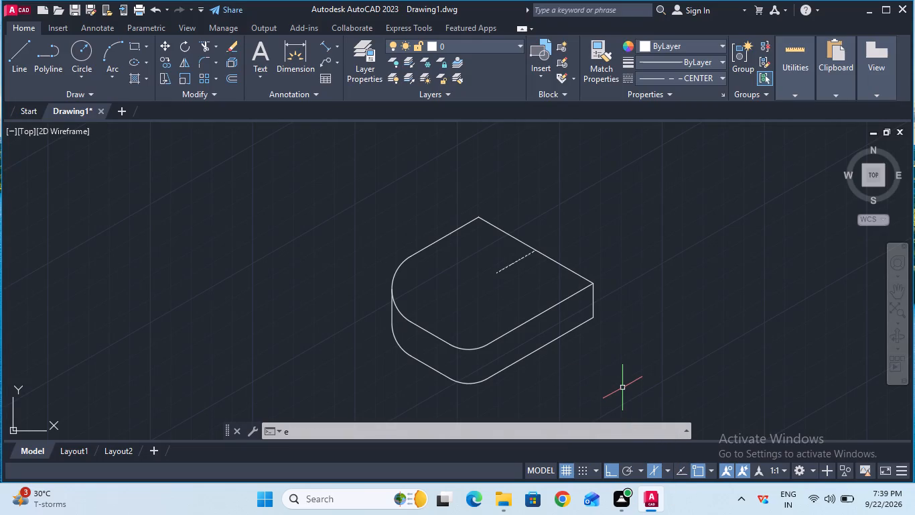
{"action": "type", "text": "ll"}
{"action": "scroll", "coordinate": [622, 388], "scroll_direction": "down", "scroll_amount": 2, "text": "ctrl"}
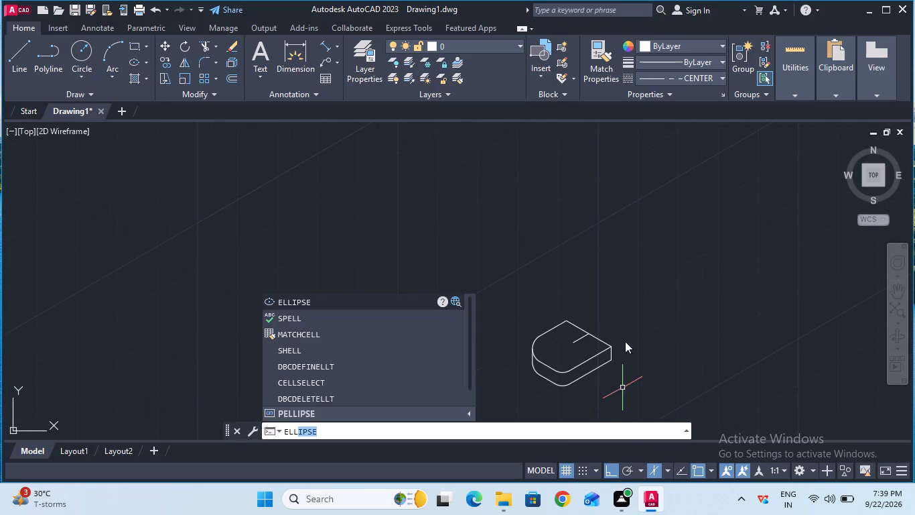
{"action": "left_click", "coordinate": [409, 299]}
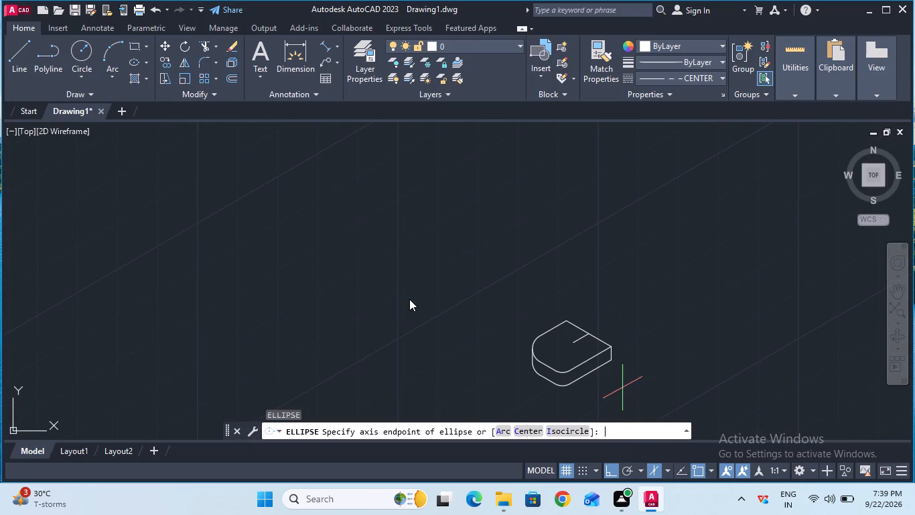
{"action": "left_click", "coordinate": [562, 431]}
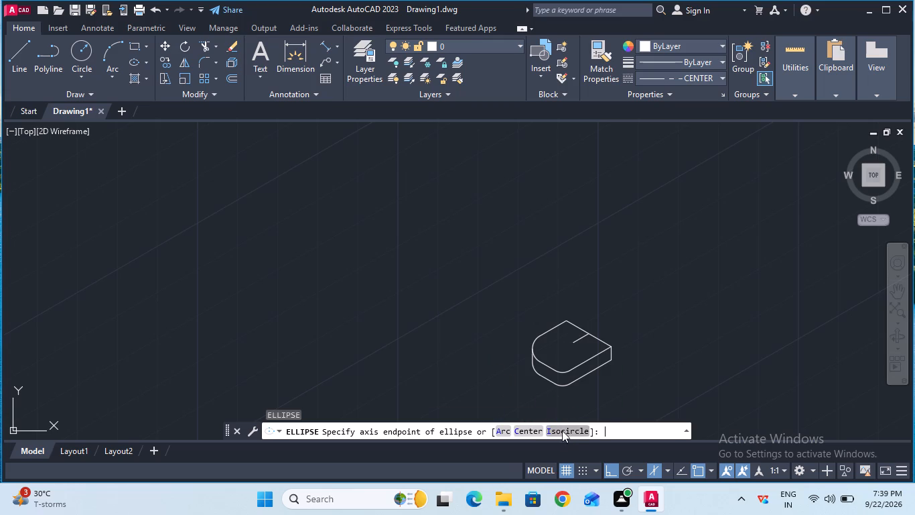
{"action": "scroll", "coordinate": [552, 336], "scroll_direction": "up", "scroll_amount": 3, "text": "ctrl"}
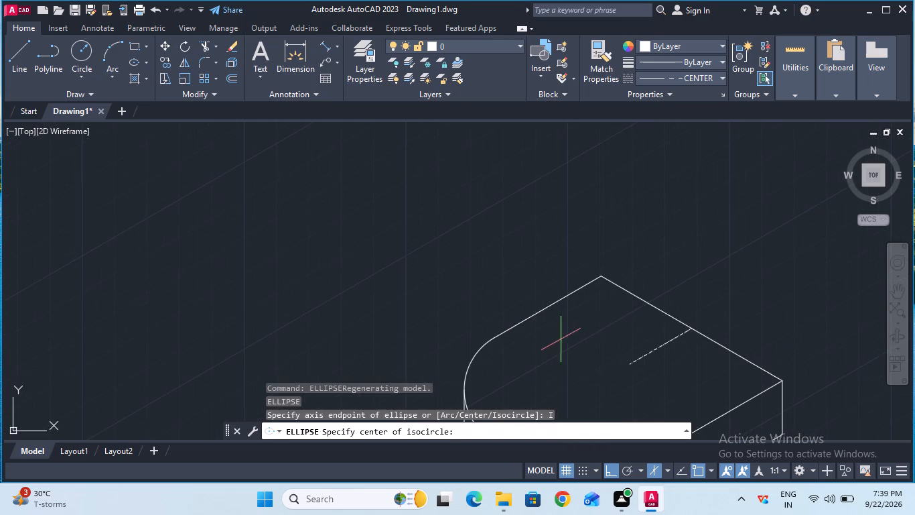
{"action": "left_click", "coordinate": [628, 363]}
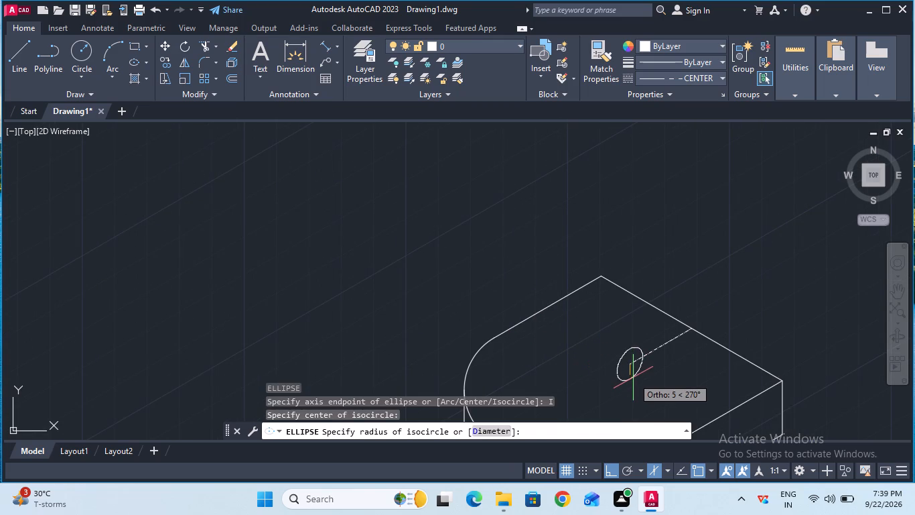
{"action": "key", "text": "F5"}
{"action": "key", "text": "F5"}
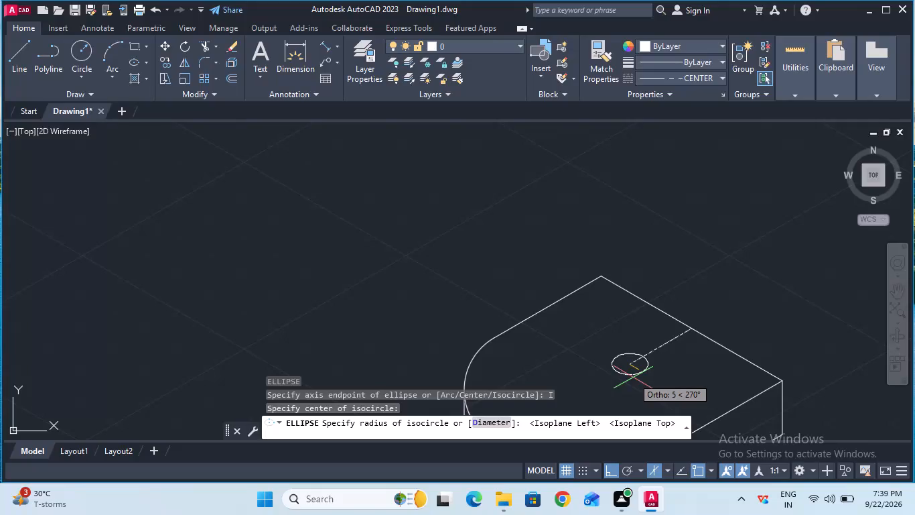
{"action": "key", "text": "1"}
{"action": "key", "text": "0"}
{"action": "key", "text": "Return"}
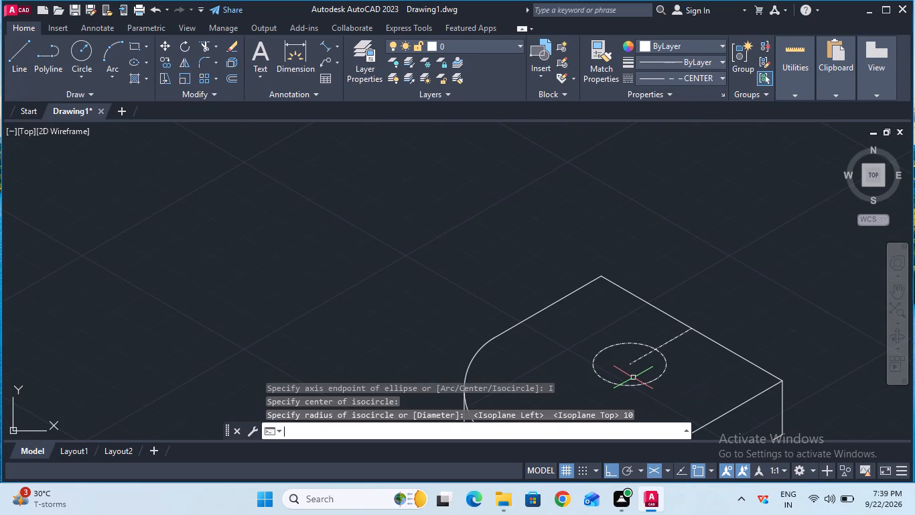
{"action": "key", "text": "Escape"}
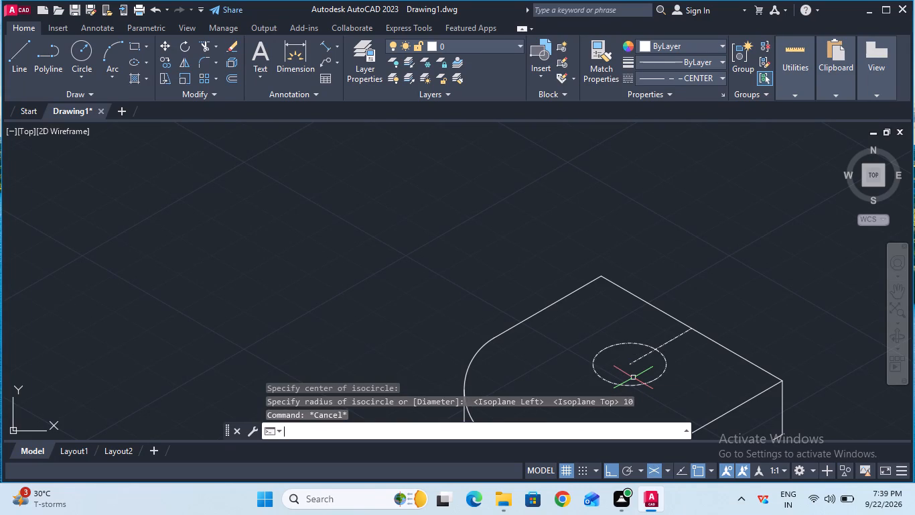
Change the isocircle's linetype to ByBlock in its properties.
{"action": "left_click", "coordinate": [892, 293]}
{"action": "left_click_drag", "start_coordinate": [813, 305], "coordinate": [792, 236]}
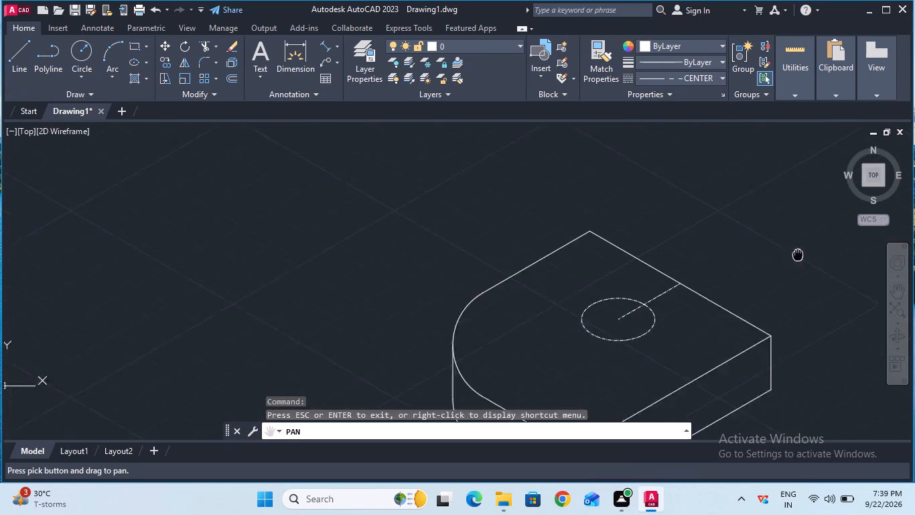
{"action": "left_click_drag", "start_coordinate": [792, 236], "coordinate": [786, 221]}
{"action": "key", "text": "Escape"}
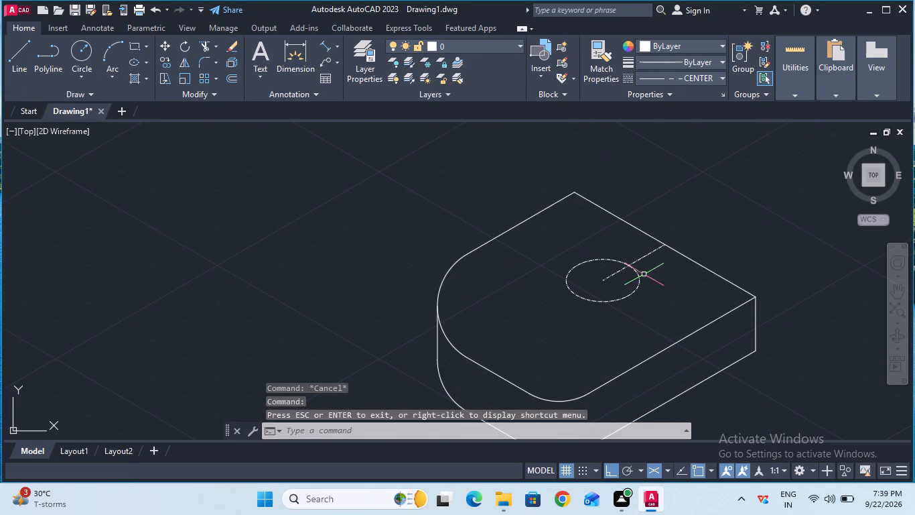
{"action": "left_click", "coordinate": [638, 286]}
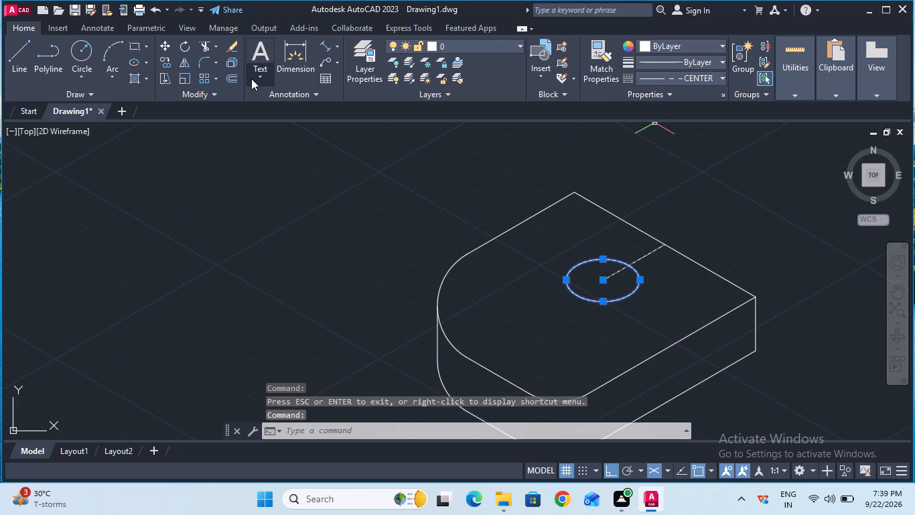
{"action": "type", "text": "pr"}
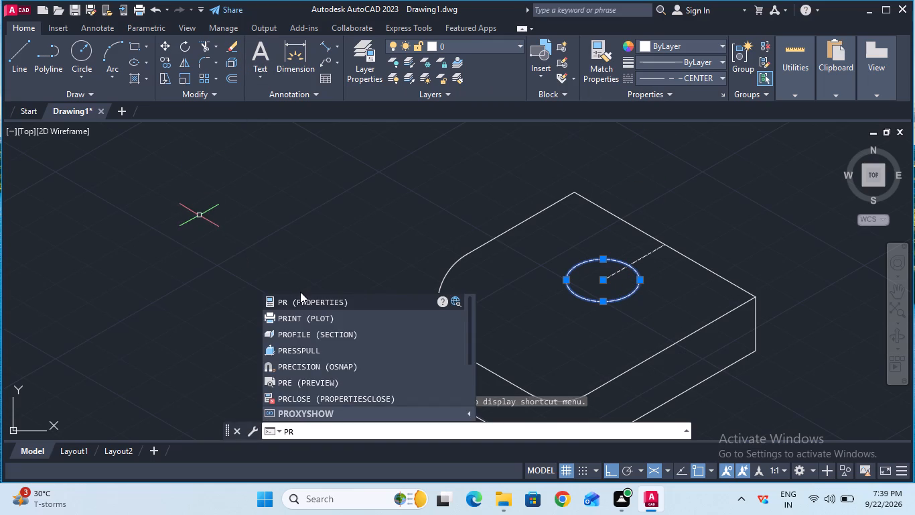
{"action": "left_click", "coordinate": [303, 296]}
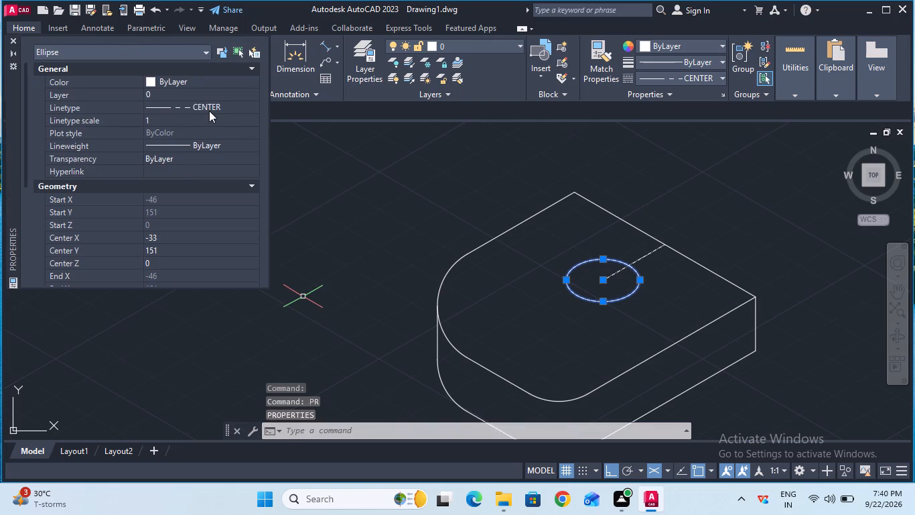
{"action": "left_click", "coordinate": [209, 111]}
{"action": "left_click", "coordinate": [209, 111]}
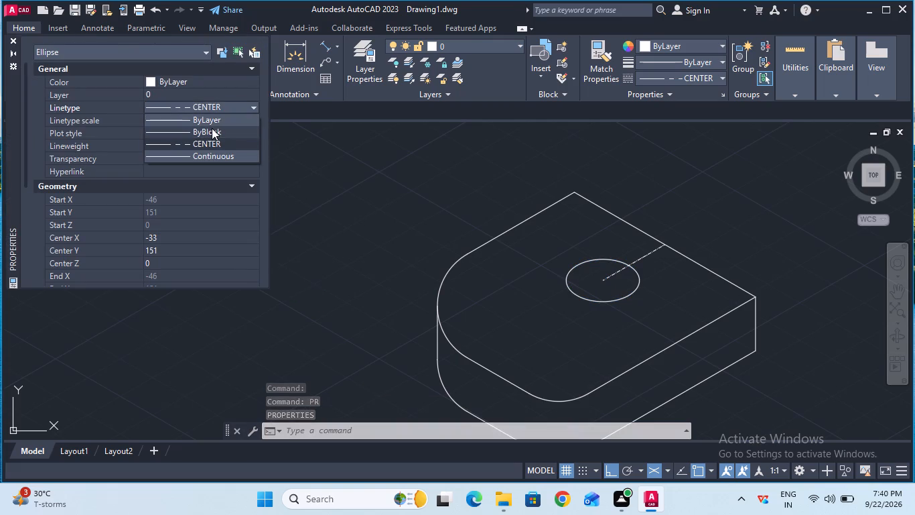
{"action": "left_click", "coordinate": [212, 128]}
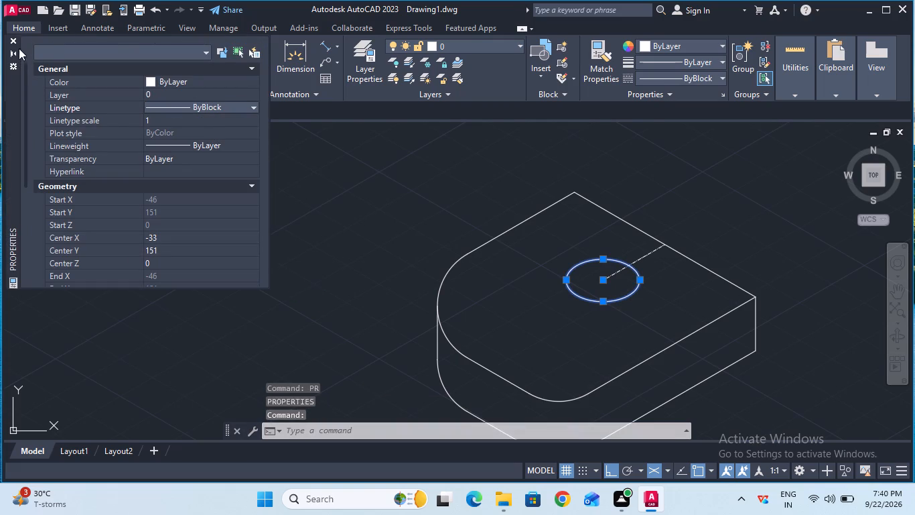
{"action": "left_click", "coordinate": [8, 38]}
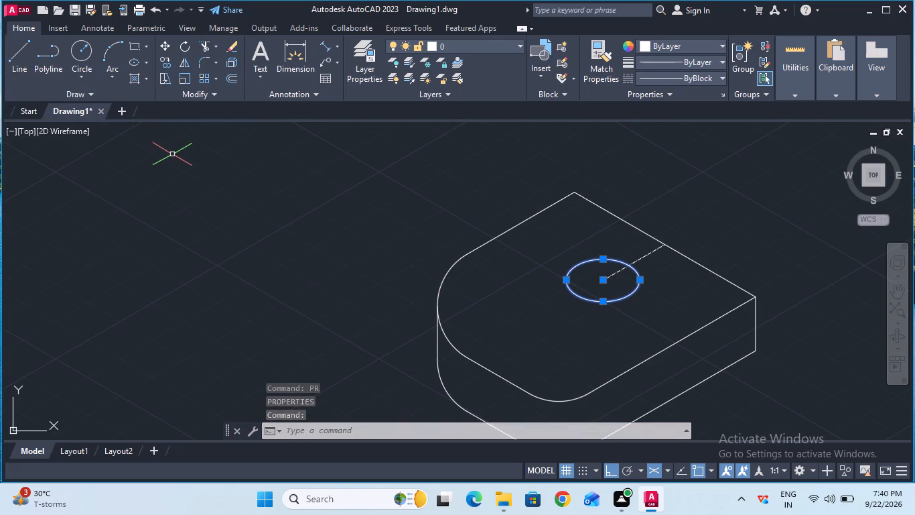
Measure the centre line's length from the isocircle's centre to the midpoint of the back-right edge.
{"action": "key", "text": "Escape"}
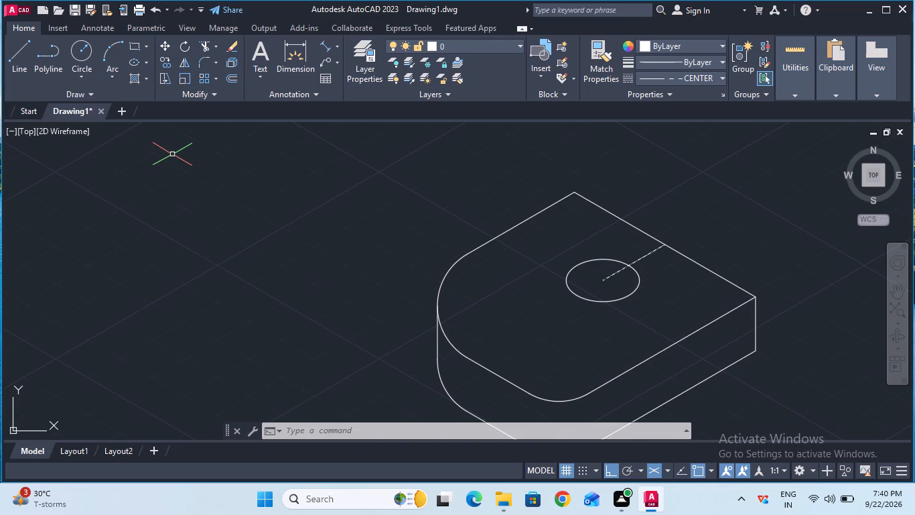
{"action": "left_click", "coordinate": [320, 51]}
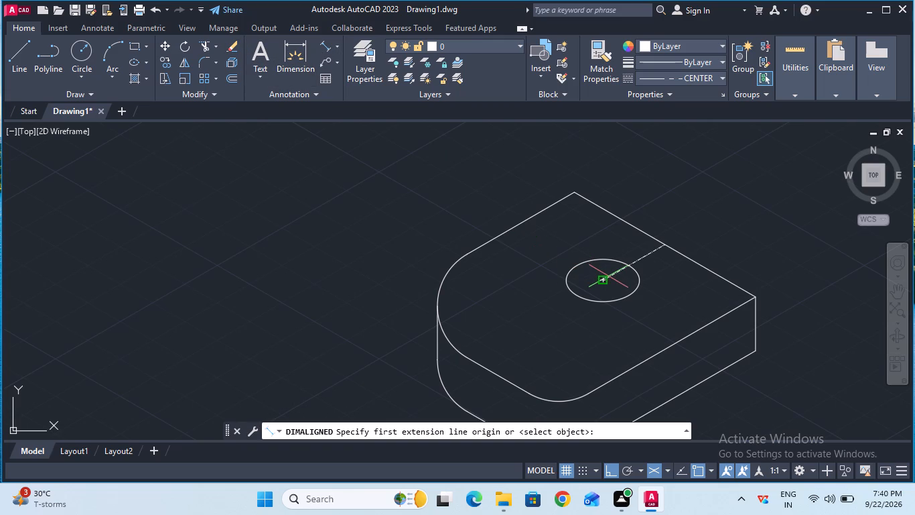
{"action": "left_click", "coordinate": [604, 280]}
{"action": "left_click", "coordinate": [663, 245]}
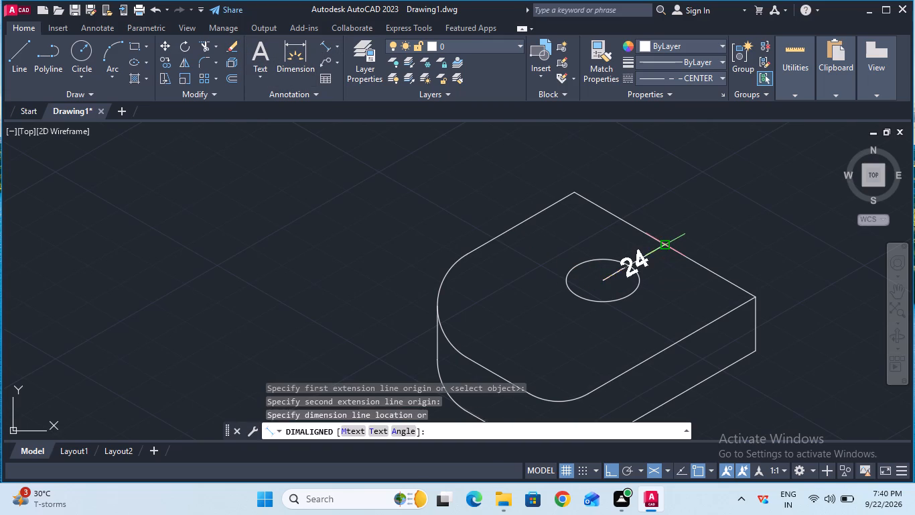
{"action": "key", "text": "Escape"}
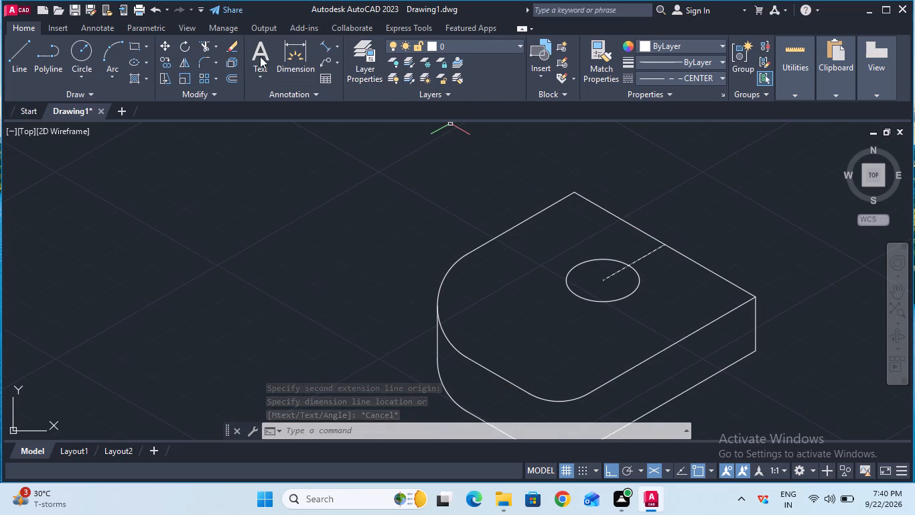
Draw a 10 mm line in CENTER linetype from the isocircle's centre towards the top face's back-left edge at 150°.
{"action": "left_click", "coordinate": [18, 45]}
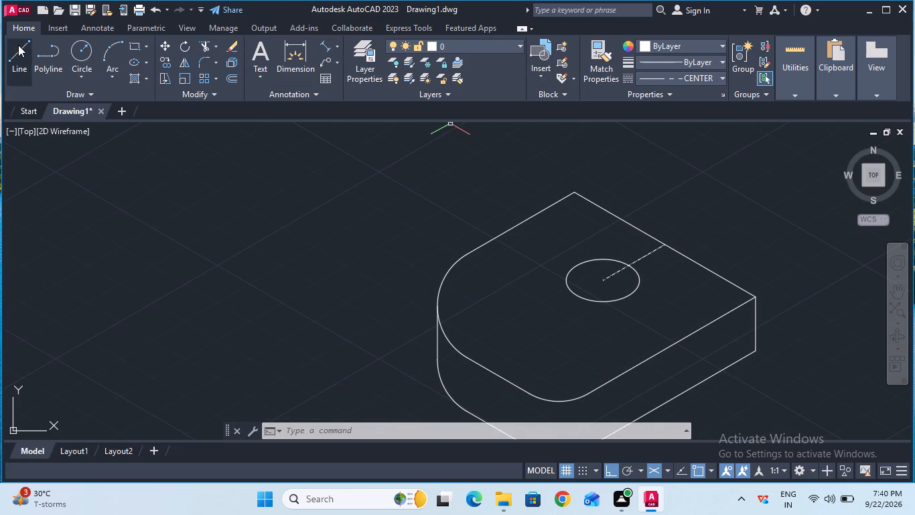
{"action": "left_click", "coordinate": [605, 282]}
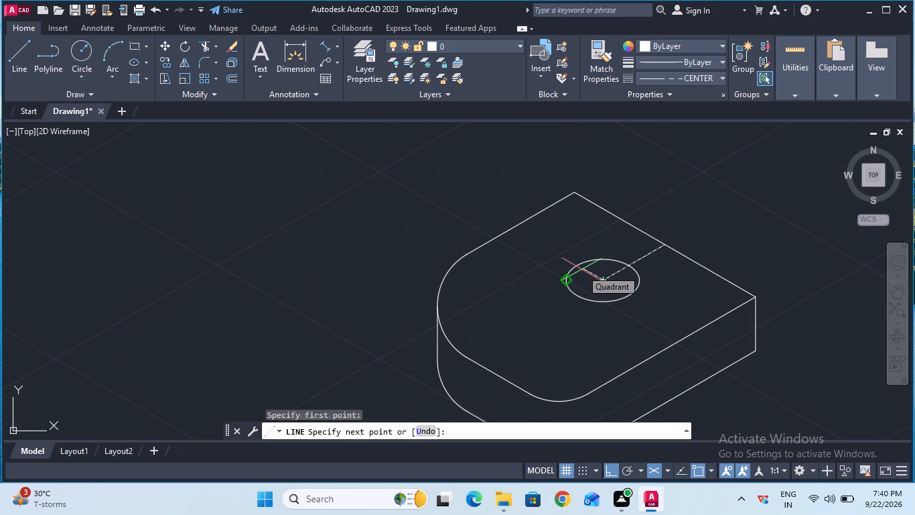
{"action": "type", "text": "10"}
{"action": "key", "text": "Return"}
{"action": "key", "text": "Escape"}
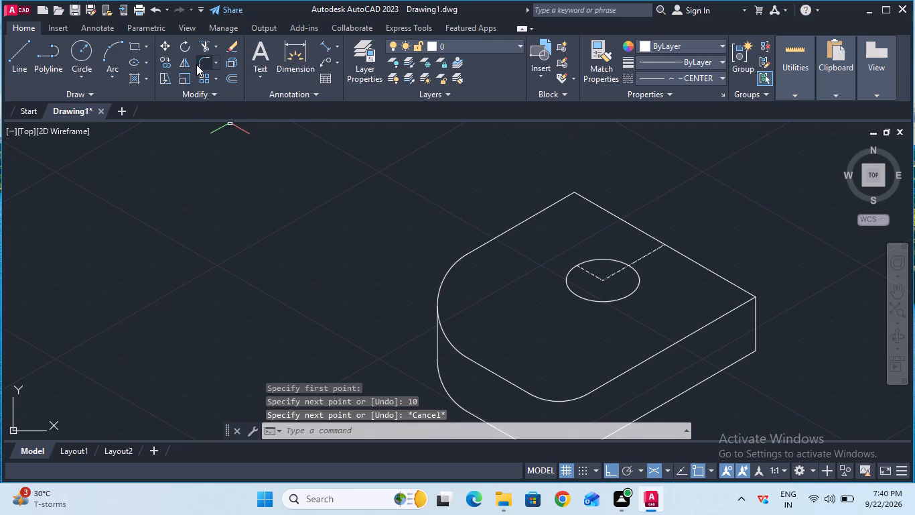
Extend the new 10 mm centre line to the top face's back-left edge.
{"action": "left_click", "coordinate": [216, 43]}
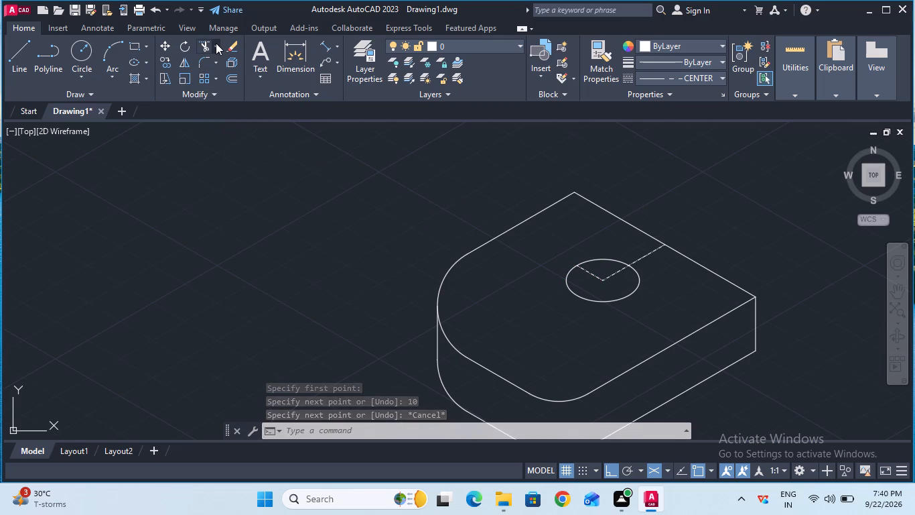
{"action": "left_click", "coordinate": [228, 101]}
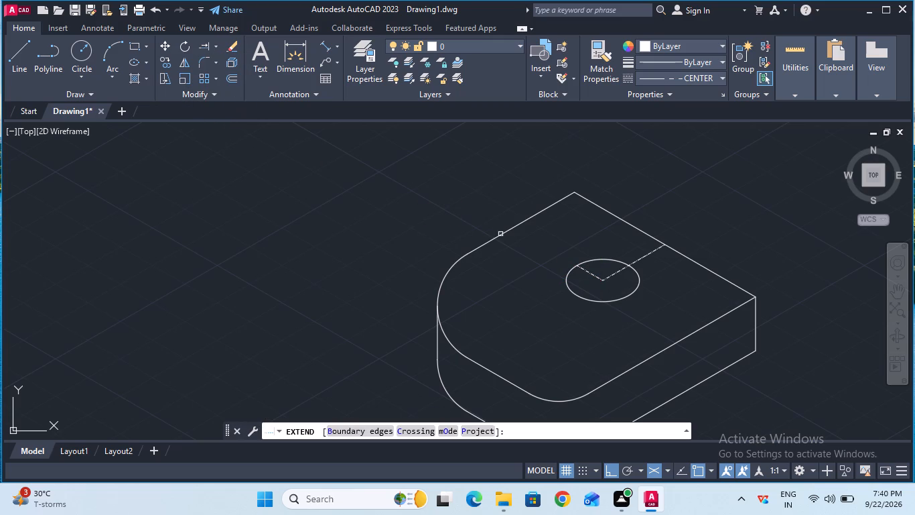
{"action": "left_click", "coordinate": [589, 272]}
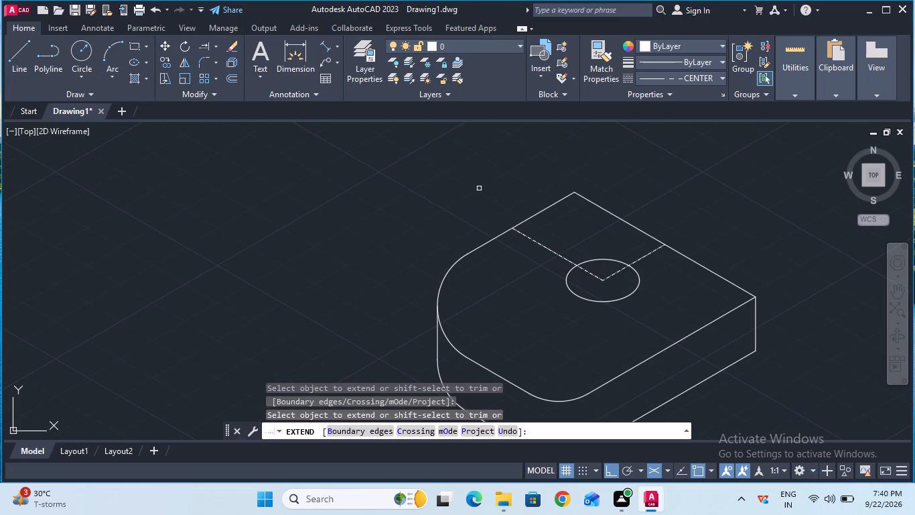
{"action": "key", "text": "Escape"}
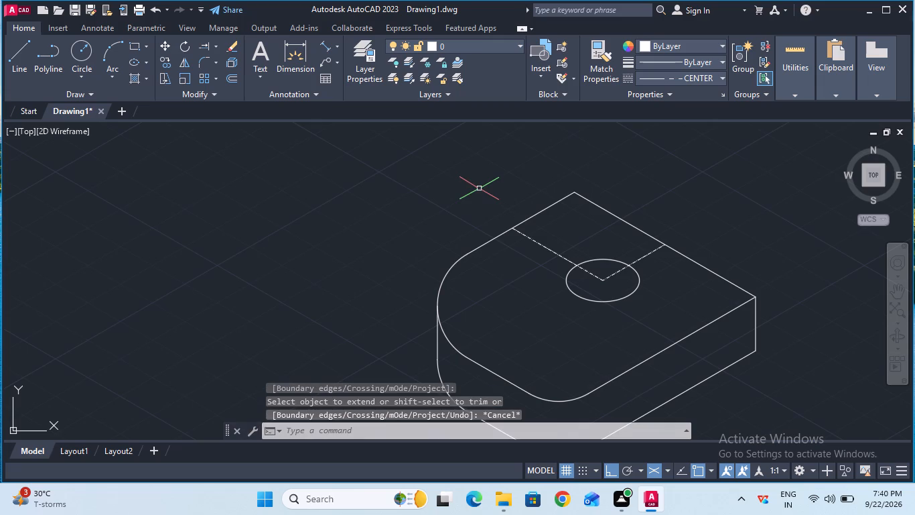
Measure the distance from the back-left edge along the extended centre line to the isocircle's centre.
{"action": "left_click", "coordinate": [322, 45]}
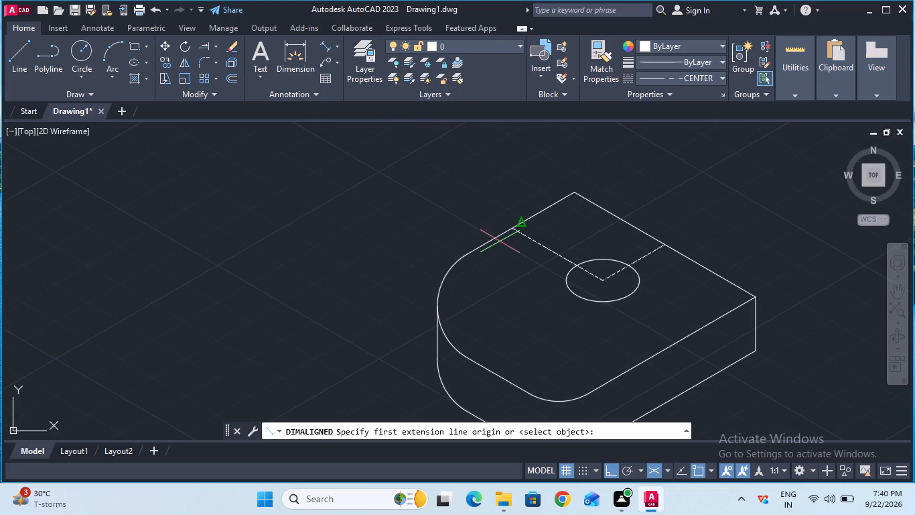
{"action": "left_click", "coordinate": [514, 230]}
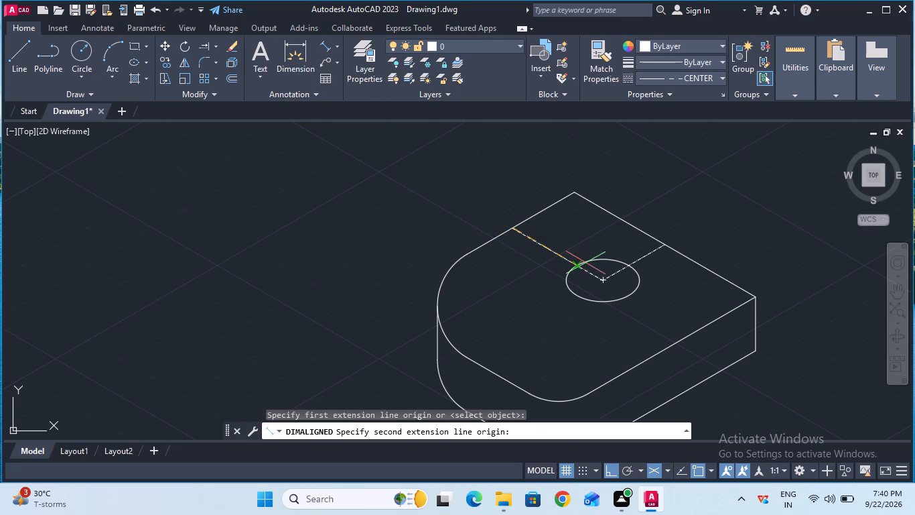
{"action": "left_click", "coordinate": [602, 280]}
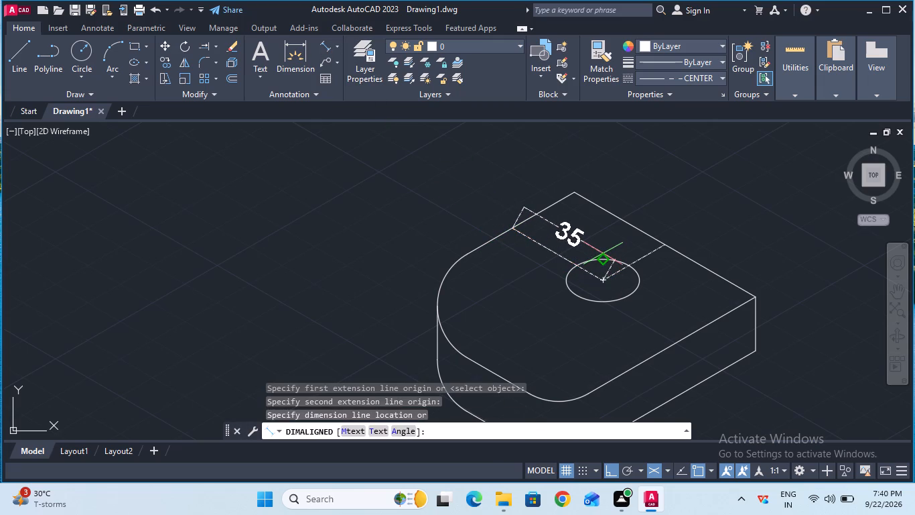
{"action": "key", "text": "Escape"}
{"action": "scroll", "coordinate": [601, 253], "scroll_direction": "down", "scroll_amount": 2, "text": "ctrl"}
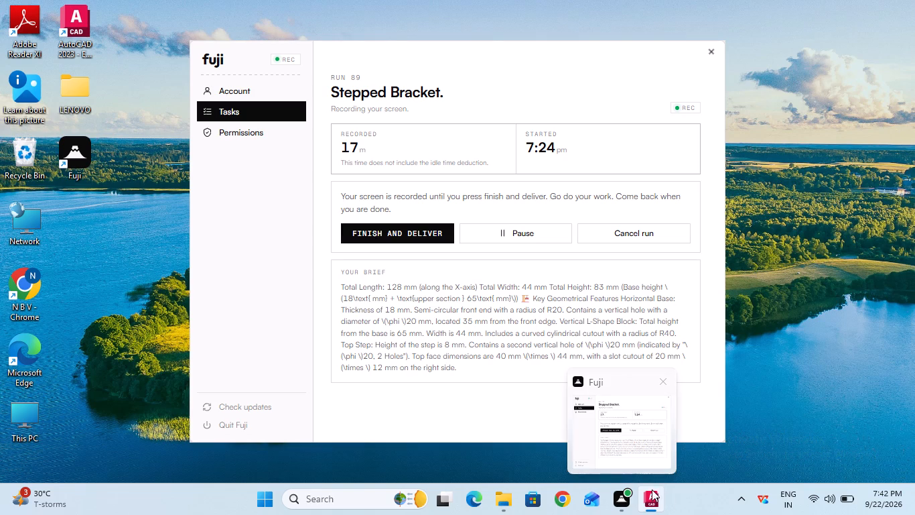
Return to AutoCAD and, in ByBlock linetype, draw lines from the top face's back corner 8 mm up and 20 mm parallel to the back-right edge.
{"action": "left_click", "coordinate": [677, 502]}
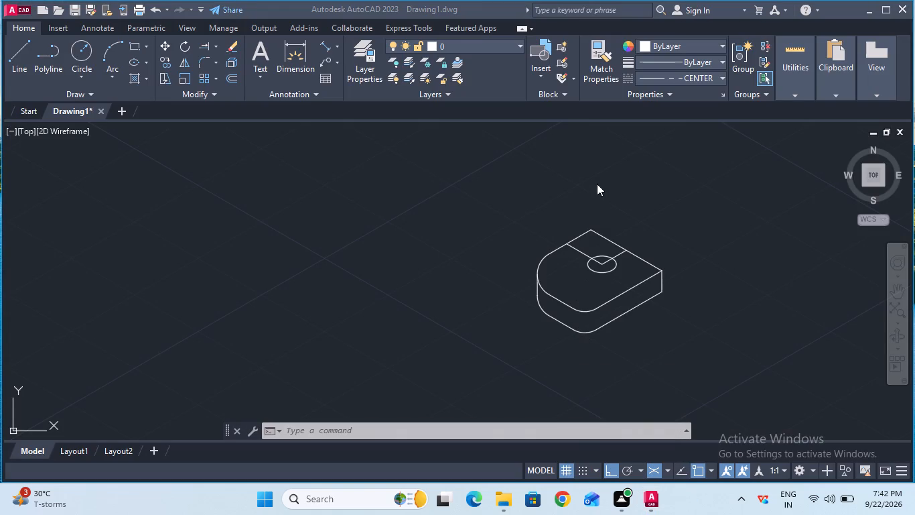
{"action": "scroll", "coordinate": [583, 229], "scroll_direction": "up", "scroll_amount": 2, "text": "ctrl"}
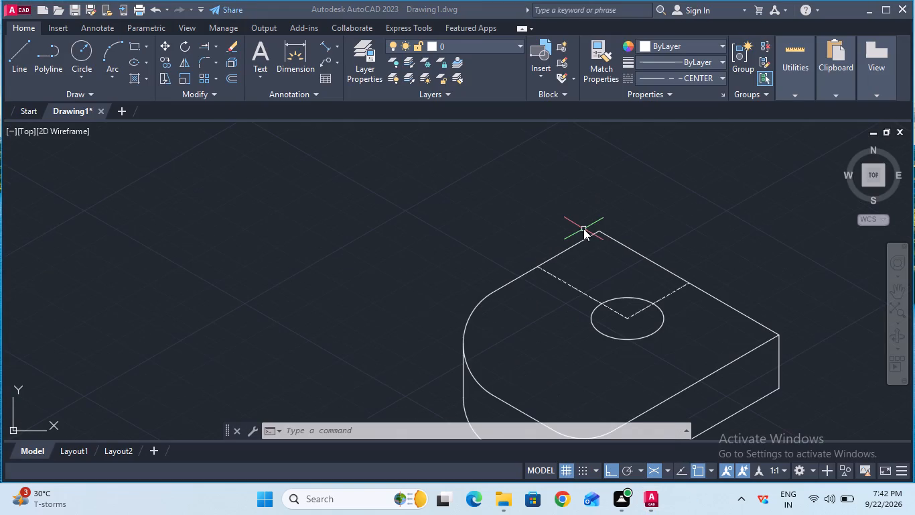
{"action": "left_click", "coordinate": [22, 58]}
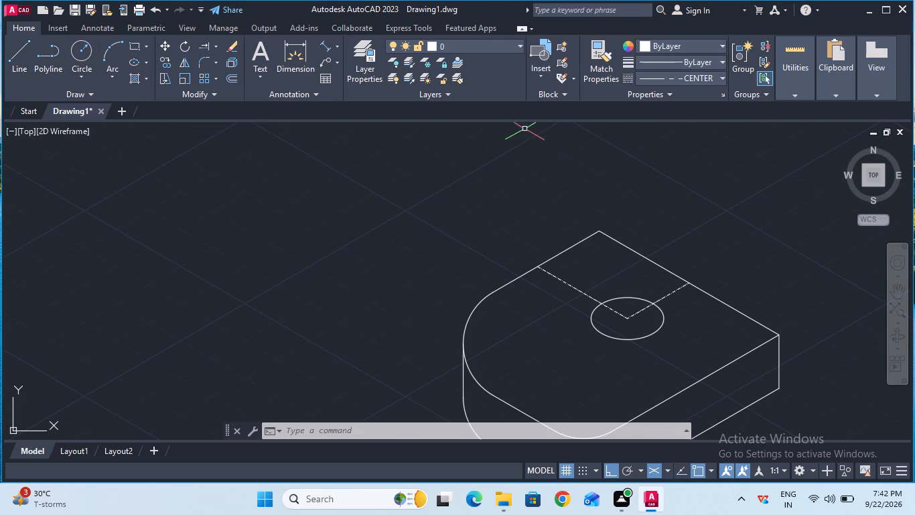
{"action": "left_click", "coordinate": [683, 80]}
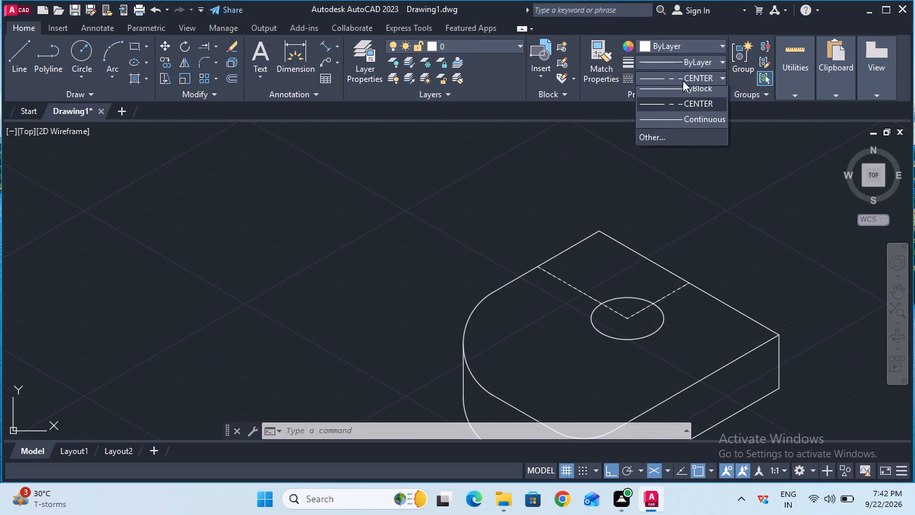
{"action": "left_click", "coordinate": [685, 103]}
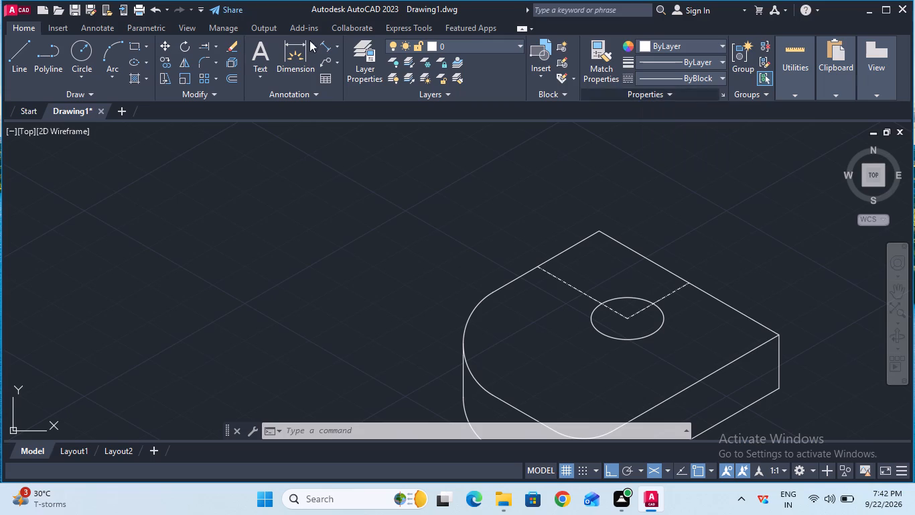
{"action": "left_click", "coordinate": [13, 54]}
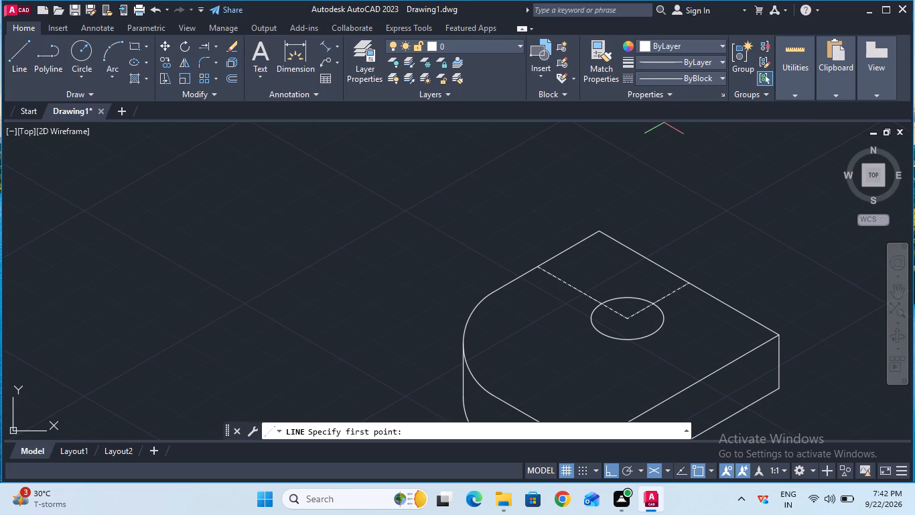
{"action": "left_click", "coordinate": [600, 233]}
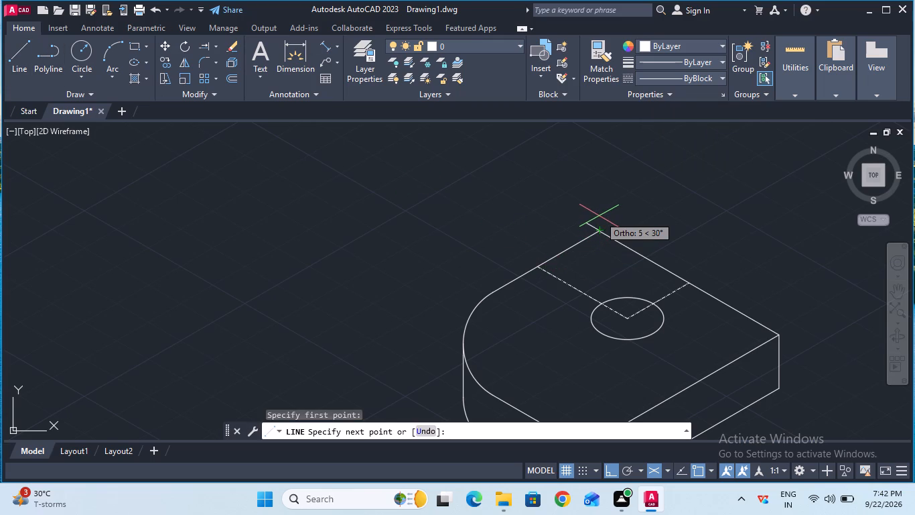
{"action": "key", "text": "F5"}
{"action": "key", "text": "8"}
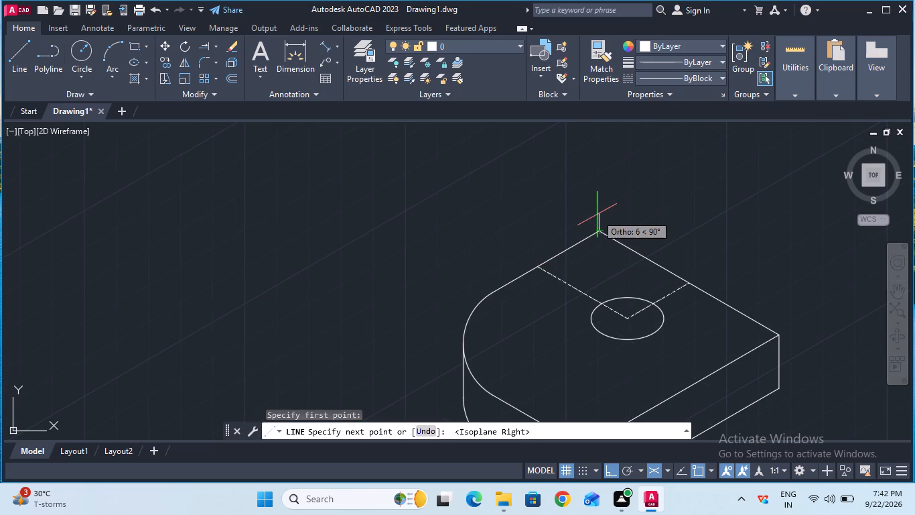
{"action": "key", "text": "Return"}
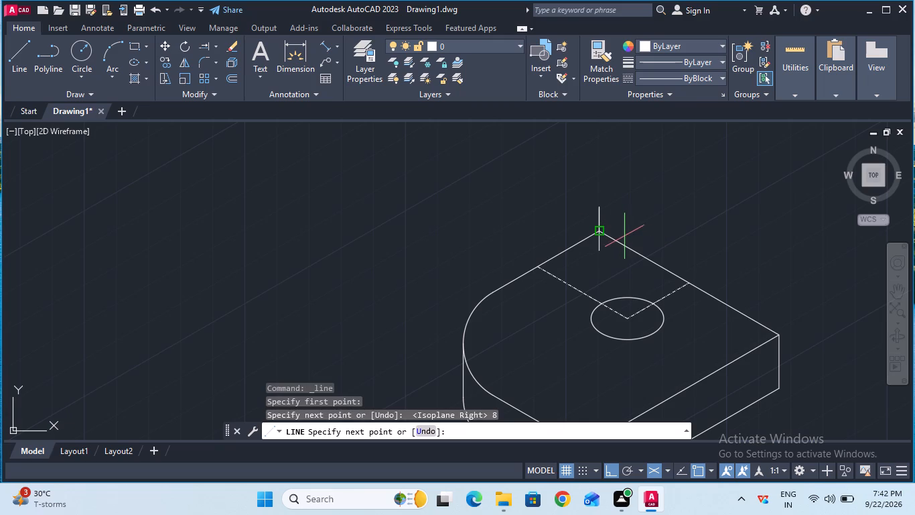
{"action": "key", "text": "F5"}
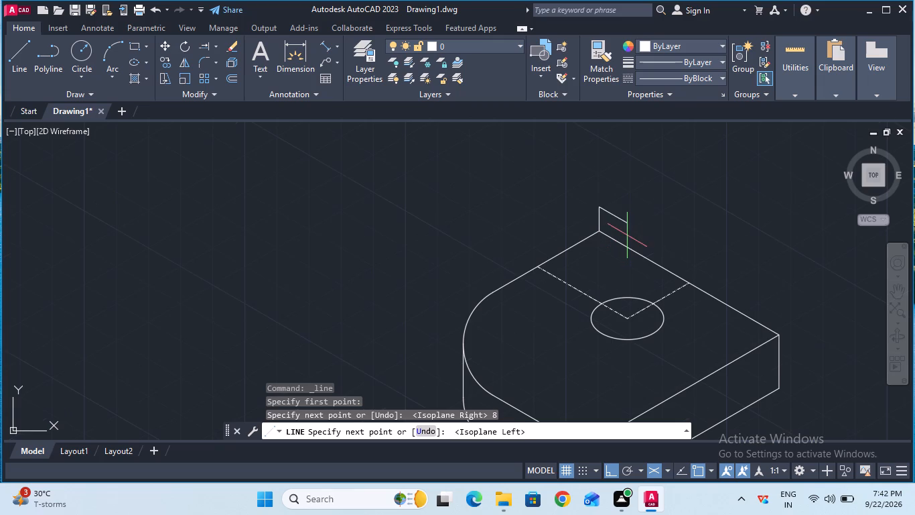
{"action": "key", "text": "2"}
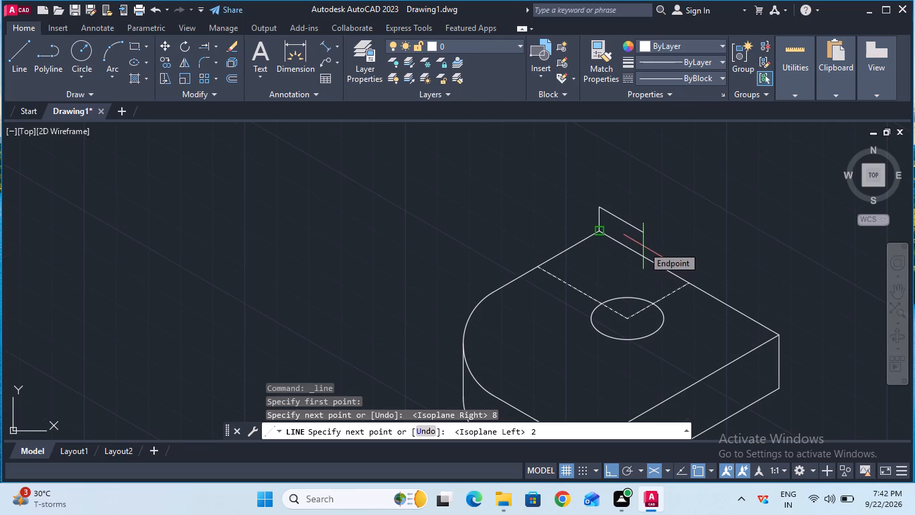
{"action": "key", "text": "0"}
{"action": "key", "text": "Return"}
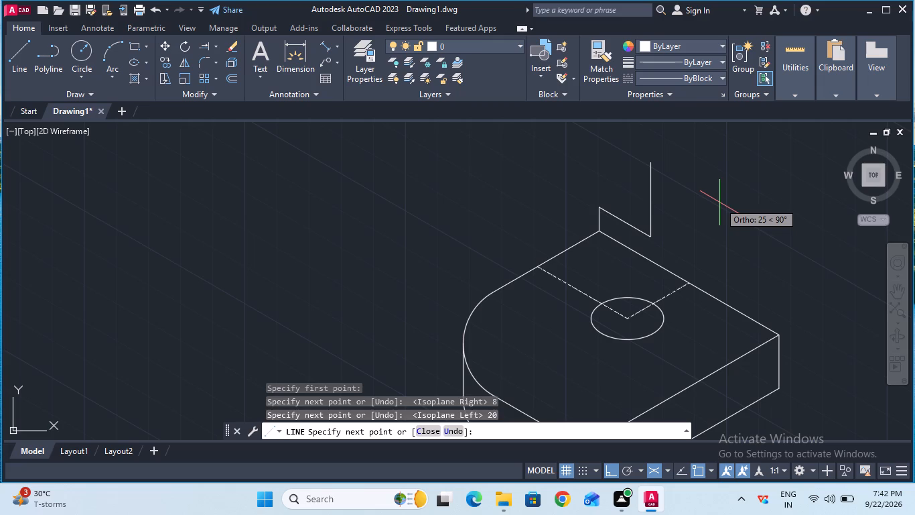
{"action": "key", "text": "Escape"}
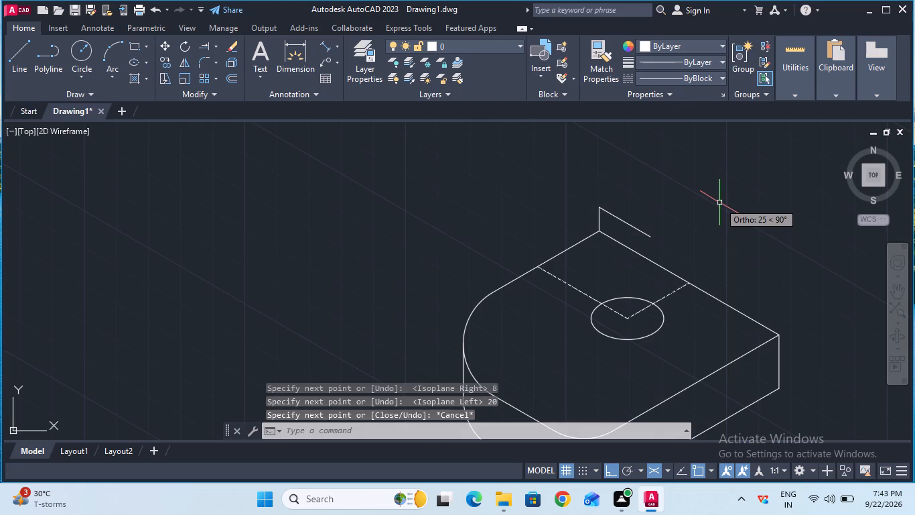
Draw lines from the top face's right corner 8 mm straight up and 20 mm at 150°, parallel to the back-right edge.
{"action": "left_click", "coordinate": [26, 76]}
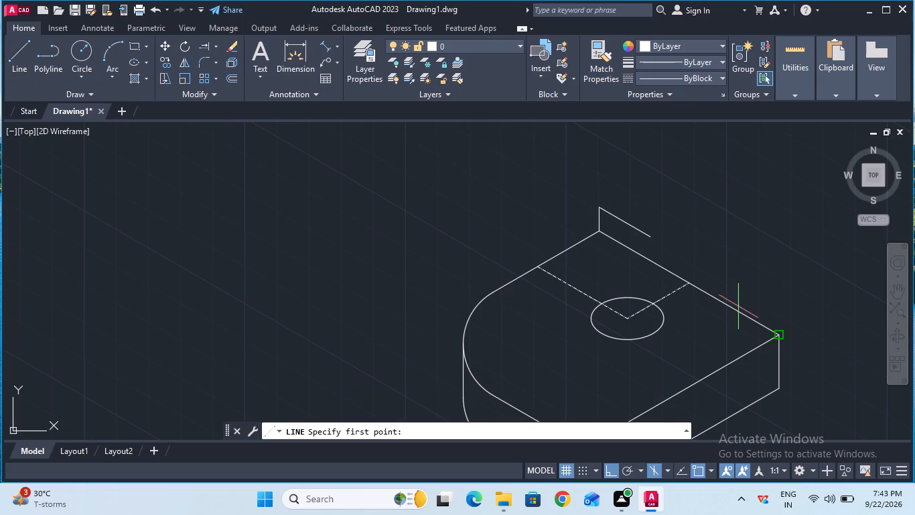
{"action": "left_click", "coordinate": [780, 338]}
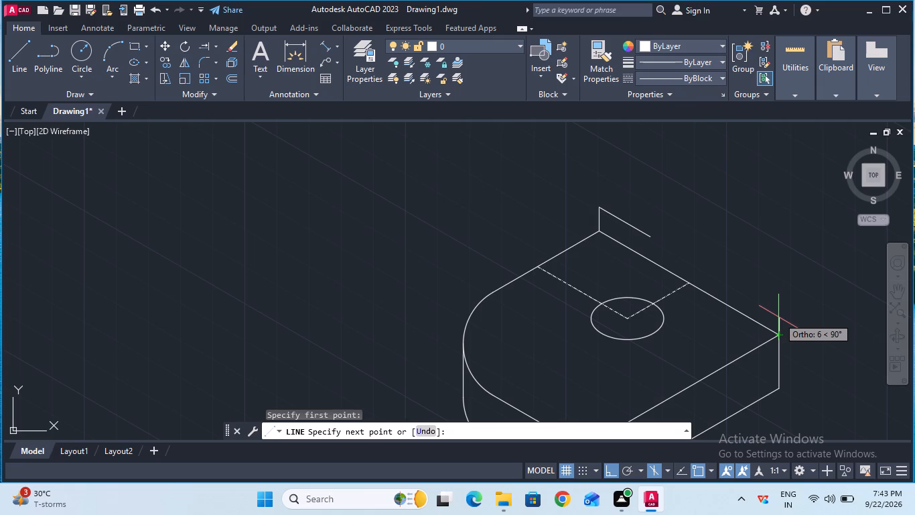
{"action": "key", "text": "8"}
{"action": "key", "text": "Return"}
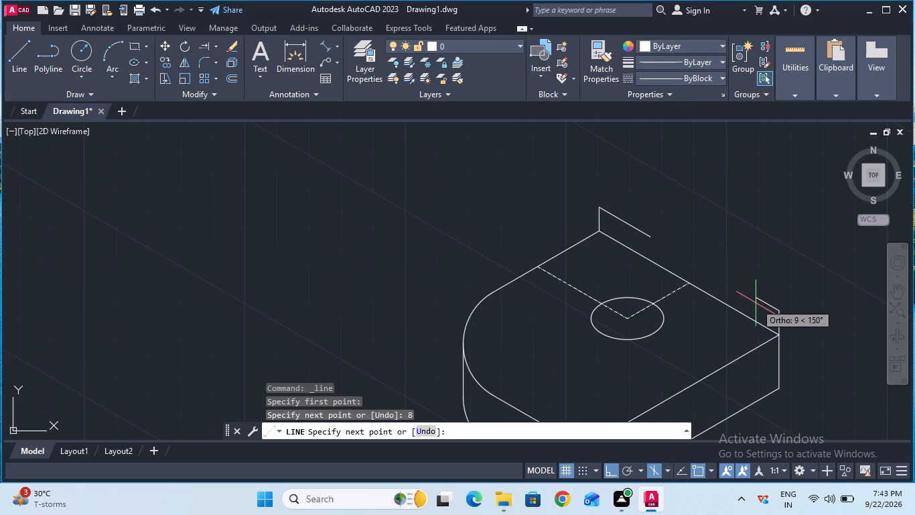
{"action": "key", "text": "2"}
{"action": "key", "text": "0"}
{"action": "key", "text": "Return"}
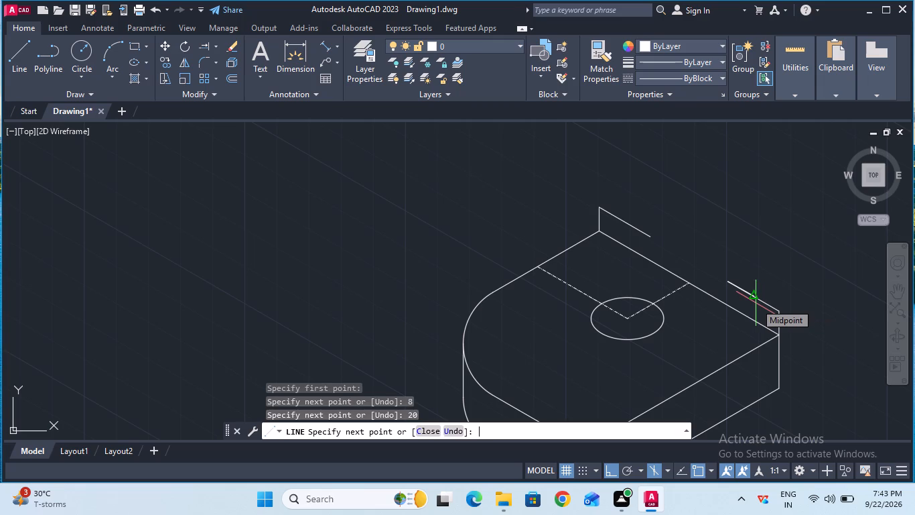
Measure the gap between the inner ends of the two 20 mm lines above the back-right edge with an aligned dimension.
{"action": "key", "text": "Escape"}
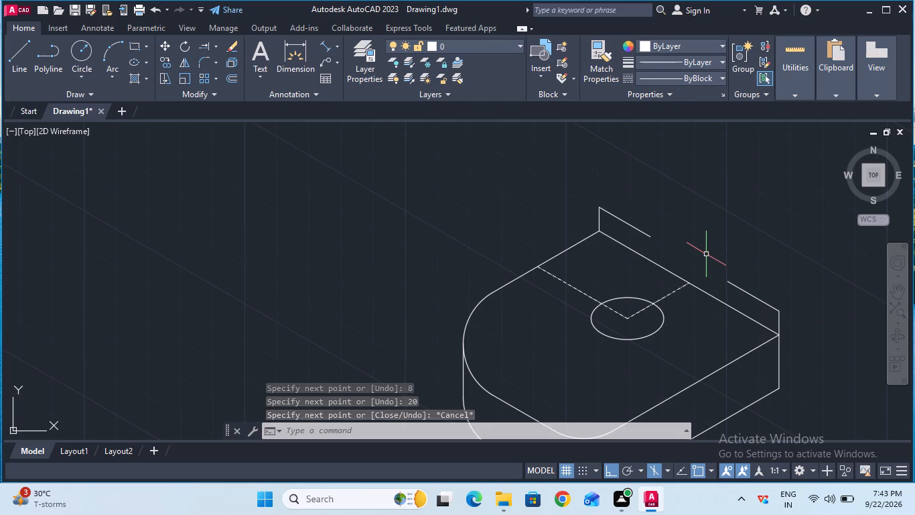
{"action": "left_click", "coordinate": [330, 47]}
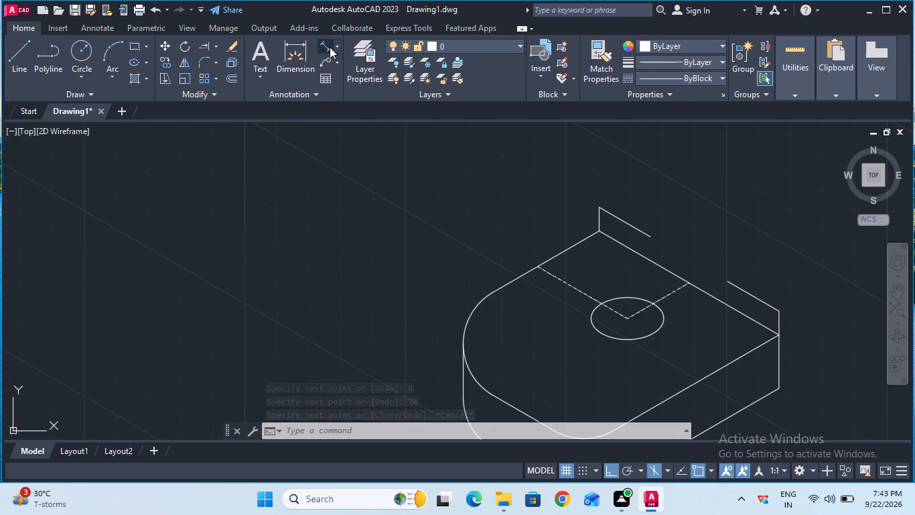
{"action": "left_click", "coordinate": [646, 239]}
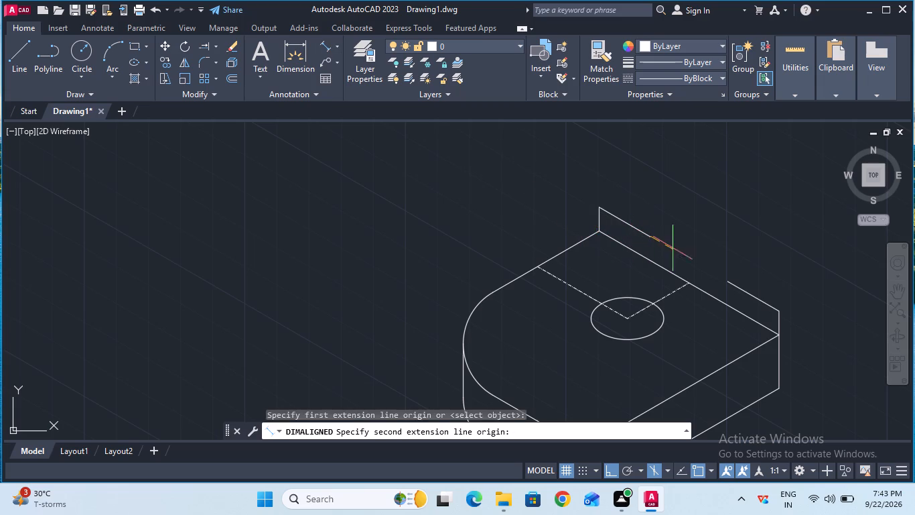
{"action": "left_click", "coordinate": [726, 281]}
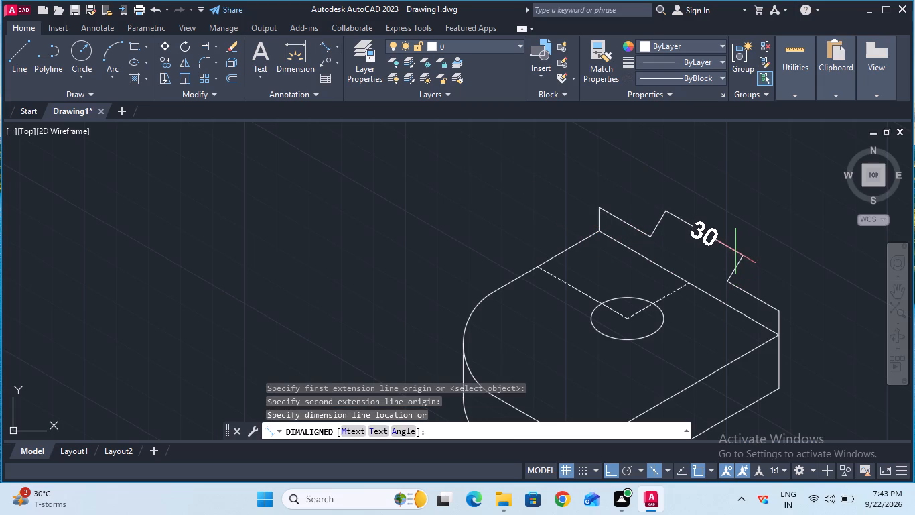
{"action": "key", "text": "Escape"}
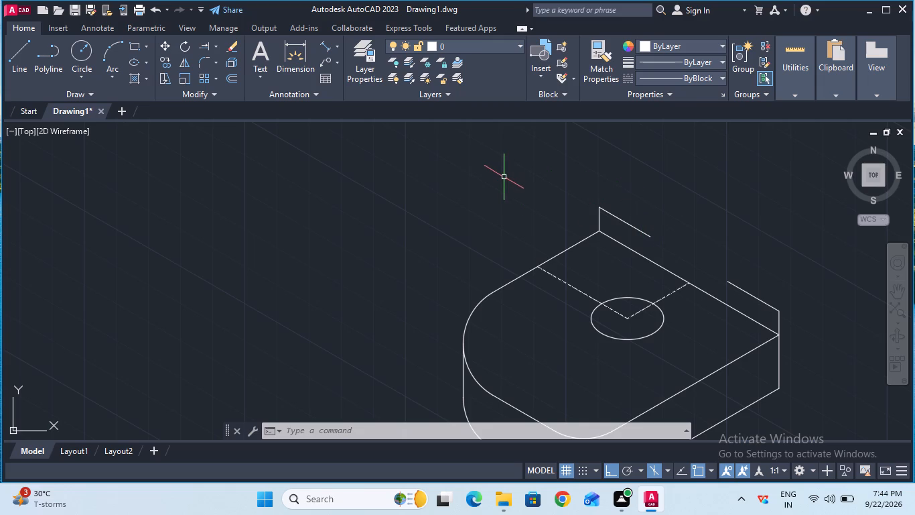
Draw a 20 mm line straight up from the inner end of the back corner's 20 mm line.
{"action": "left_click", "coordinate": [25, 67]}
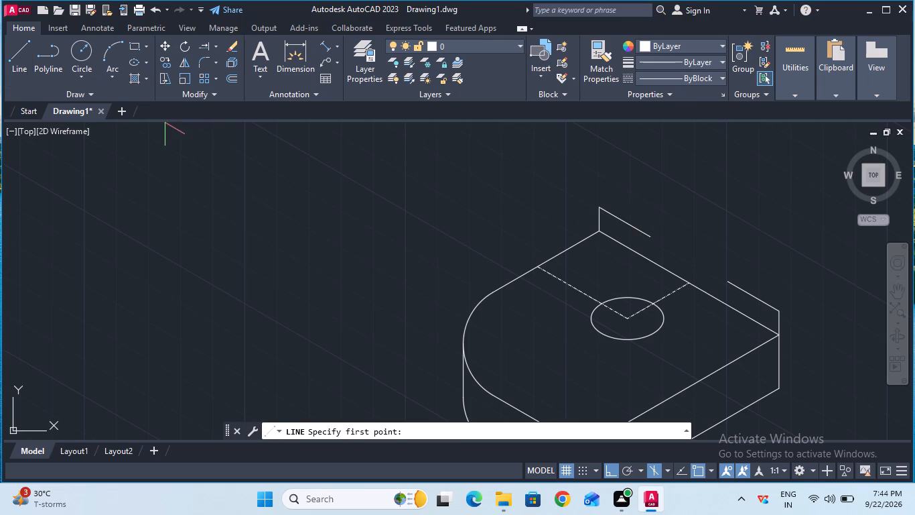
{"action": "left_click", "coordinate": [651, 237]}
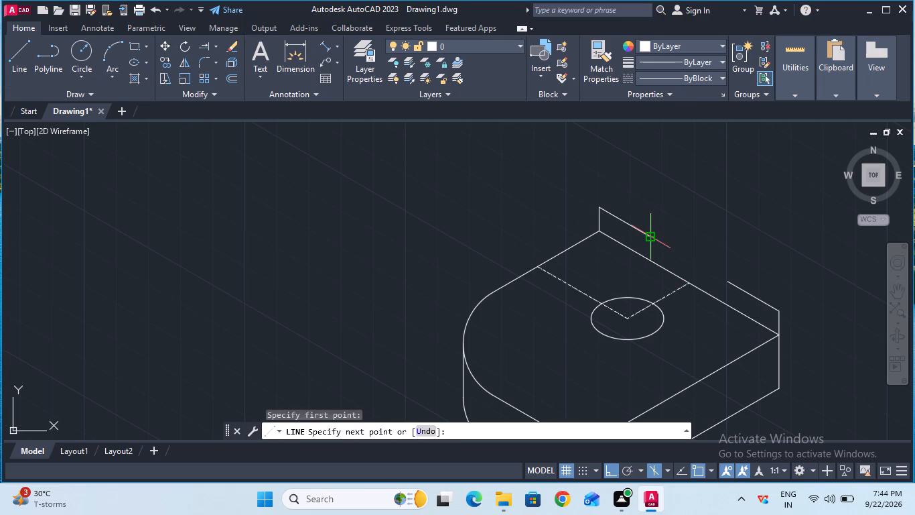
{"action": "key", "text": "2"}
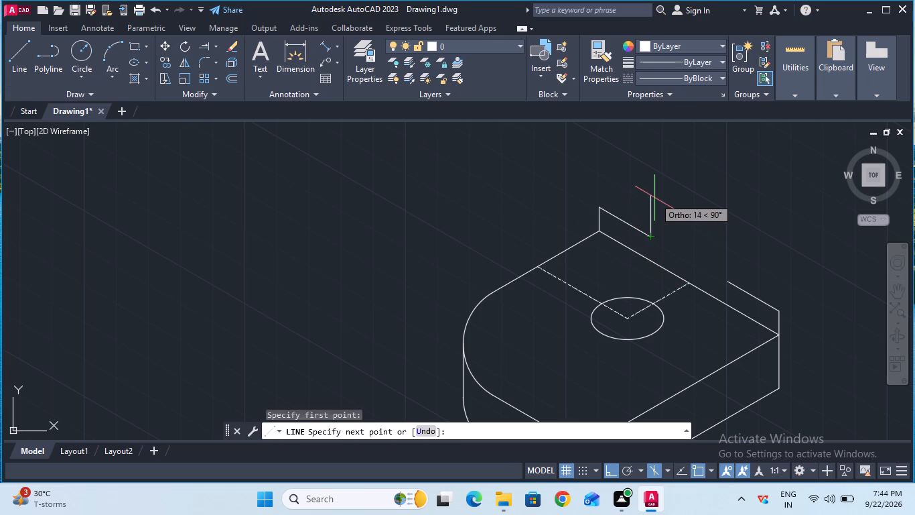
{"action": "key", "text": "0"}
{"action": "key", "text": "Return"}
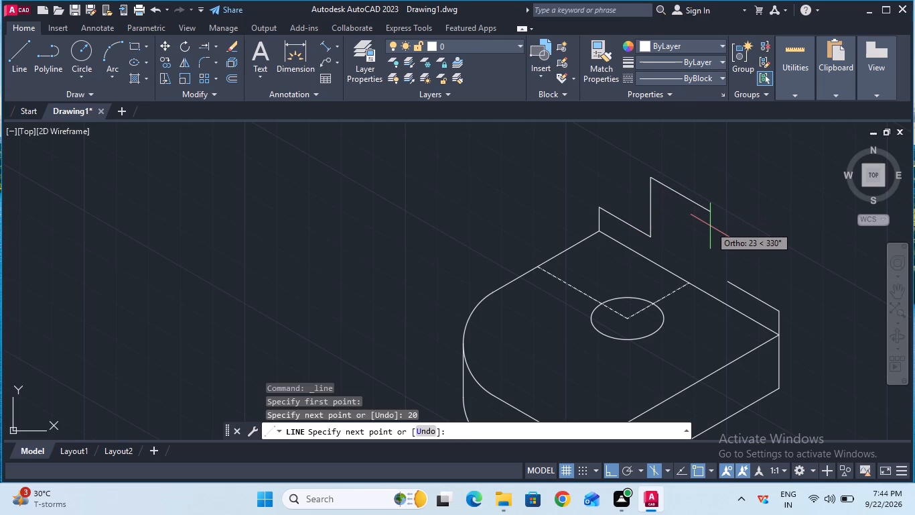
{"action": "key", "text": "Escape"}
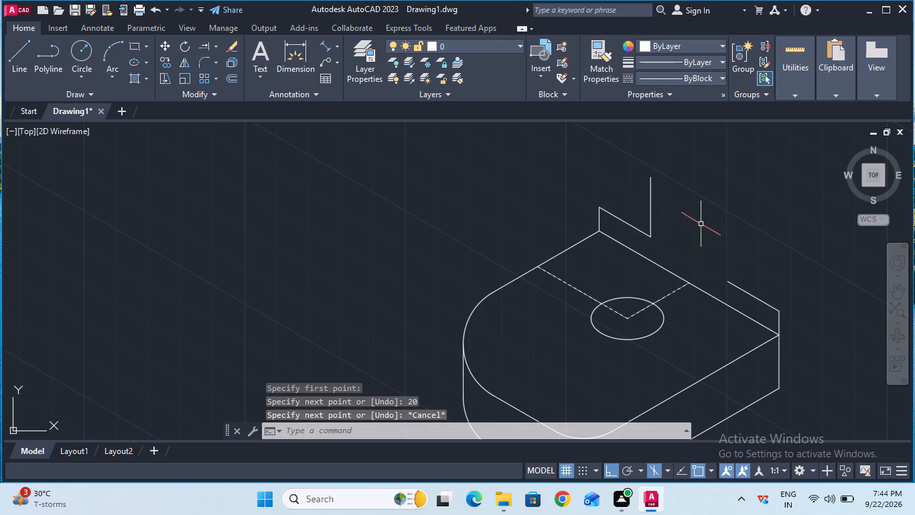
Draw a 30 mm line at 330° from the top of the new 20 mm vertical line, parallel to the back-right edge.
{"action": "left_click", "coordinate": [25, 52]}
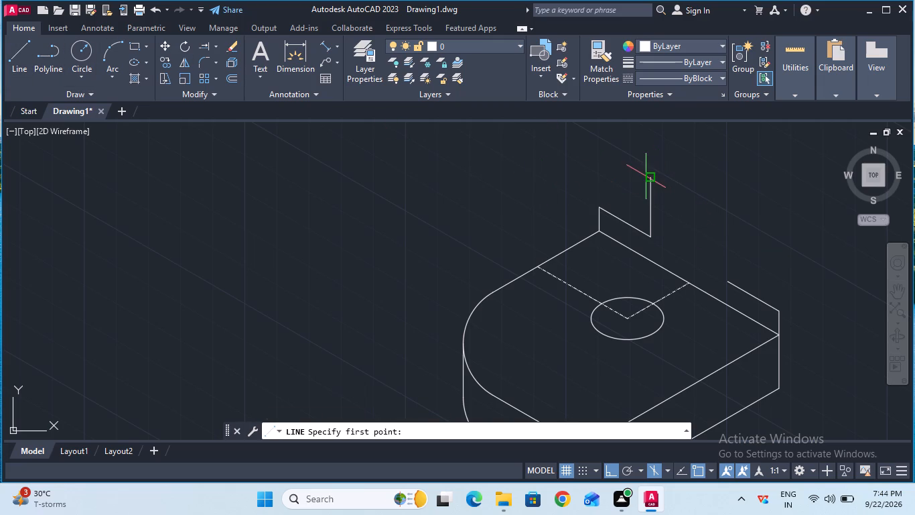
{"action": "left_click", "coordinate": [646, 176]}
{"action": "left_click", "coordinate": [654, 175]}
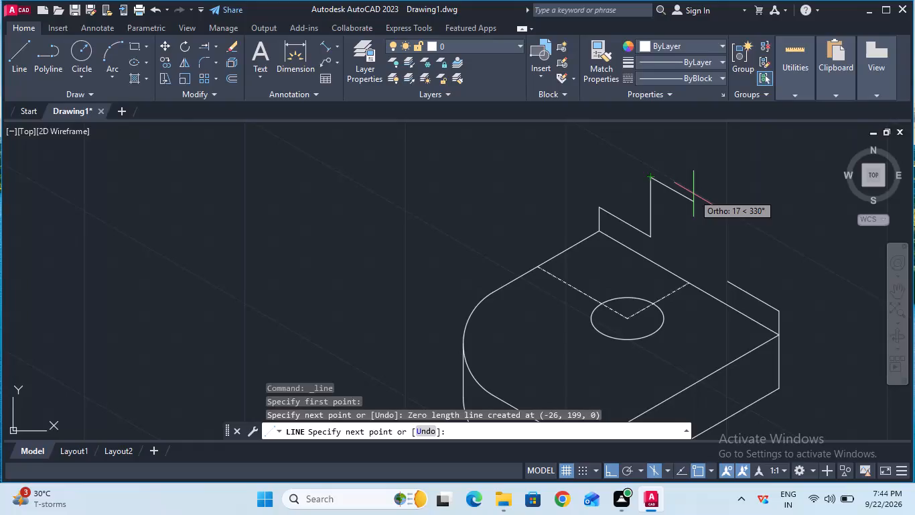
{"action": "type", "text": "30"}
{"action": "key", "text": "Return"}
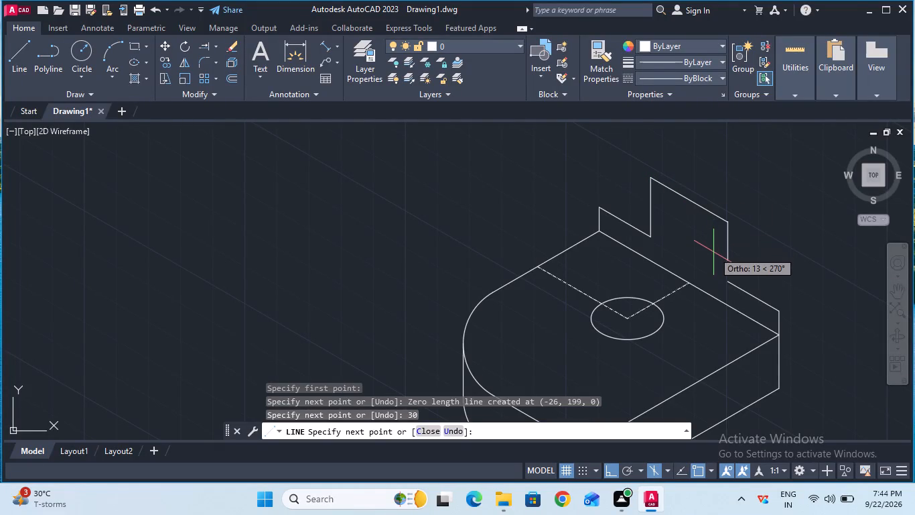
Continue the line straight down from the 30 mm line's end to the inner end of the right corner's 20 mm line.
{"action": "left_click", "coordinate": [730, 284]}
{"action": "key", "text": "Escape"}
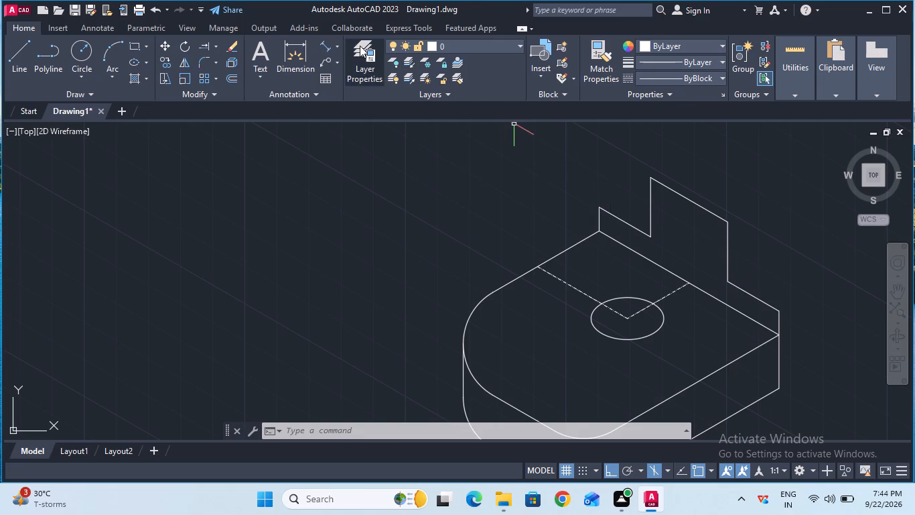
Measure the vertical gap between the inner end of the right corner's 20 mm line and the top face's back-right edge.
{"action": "left_click", "coordinate": [322, 42]}
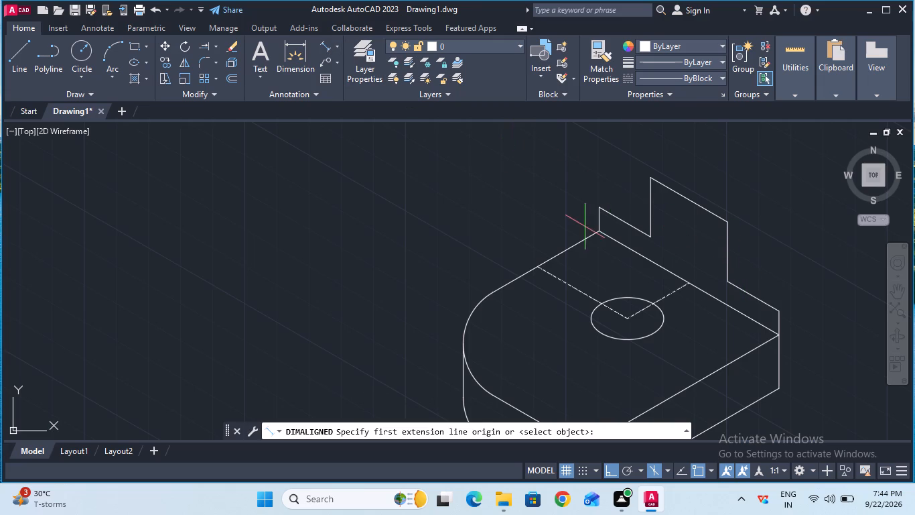
{"action": "left_click", "coordinate": [727, 284]}
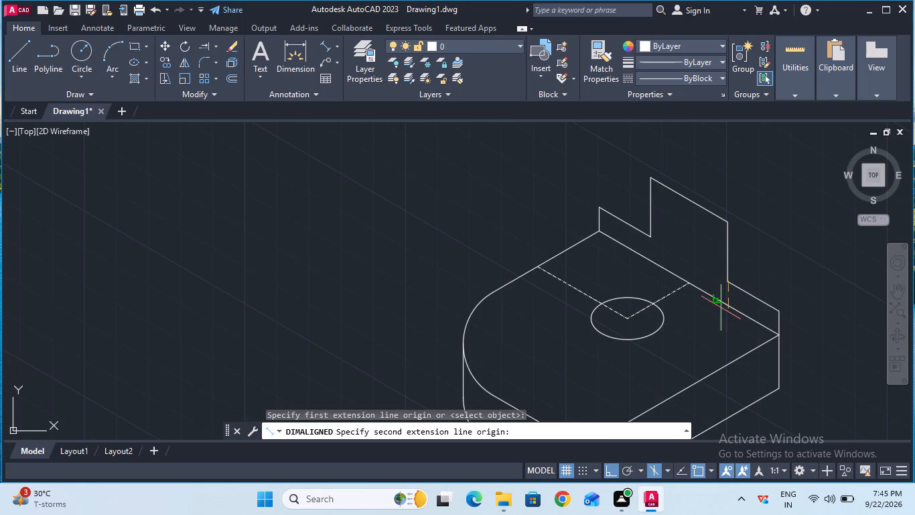
{"action": "left_click", "coordinate": [726, 304]}
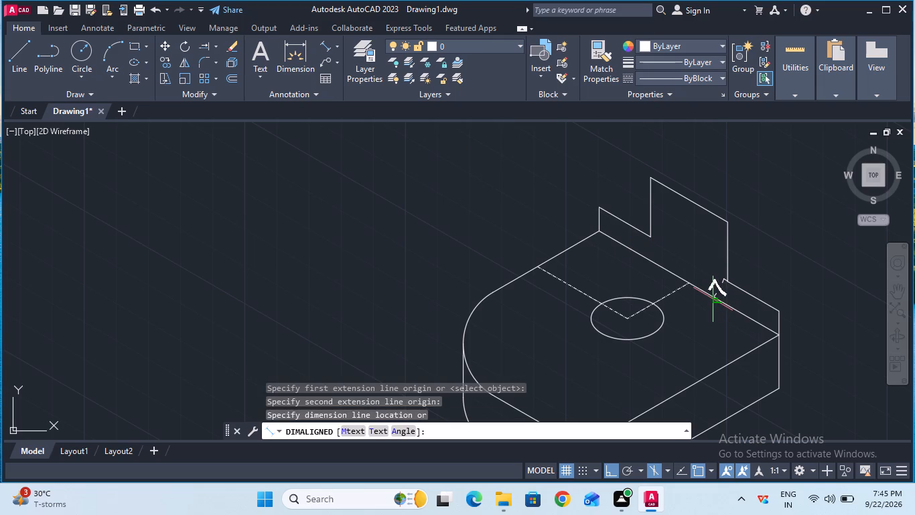
{"action": "key", "text": "Escape"}
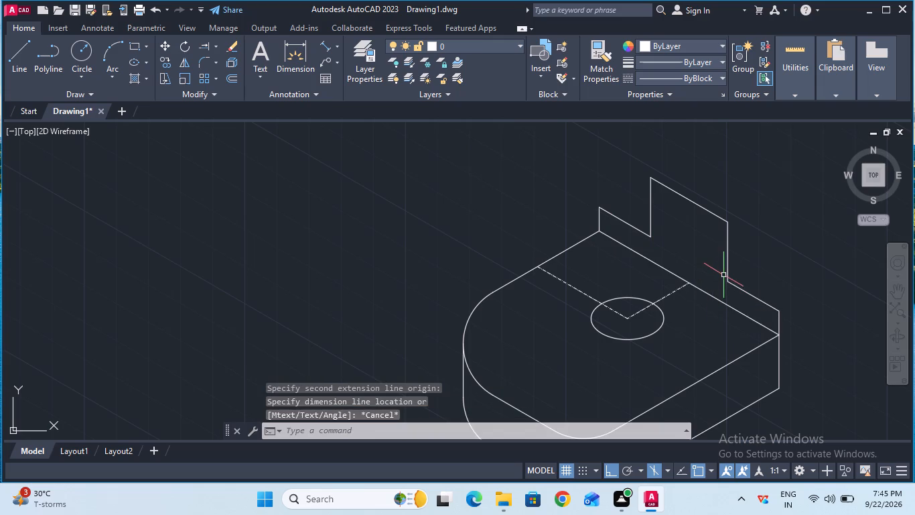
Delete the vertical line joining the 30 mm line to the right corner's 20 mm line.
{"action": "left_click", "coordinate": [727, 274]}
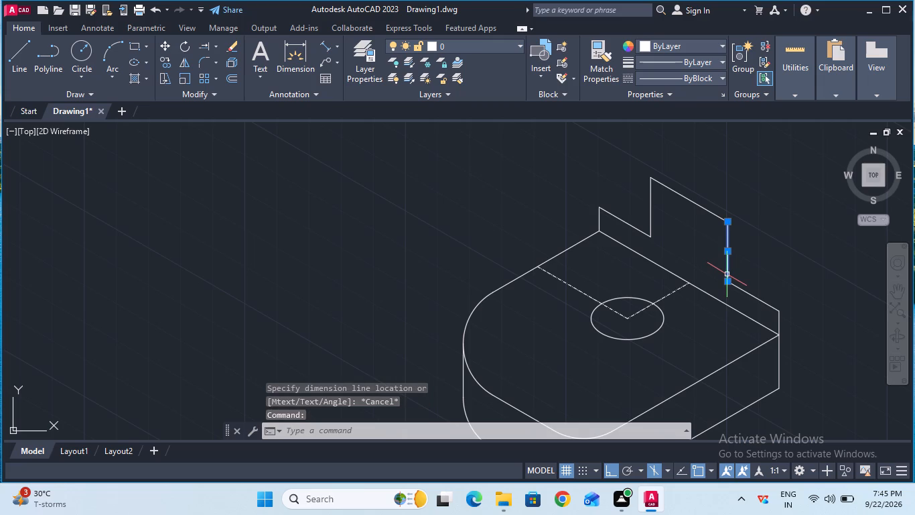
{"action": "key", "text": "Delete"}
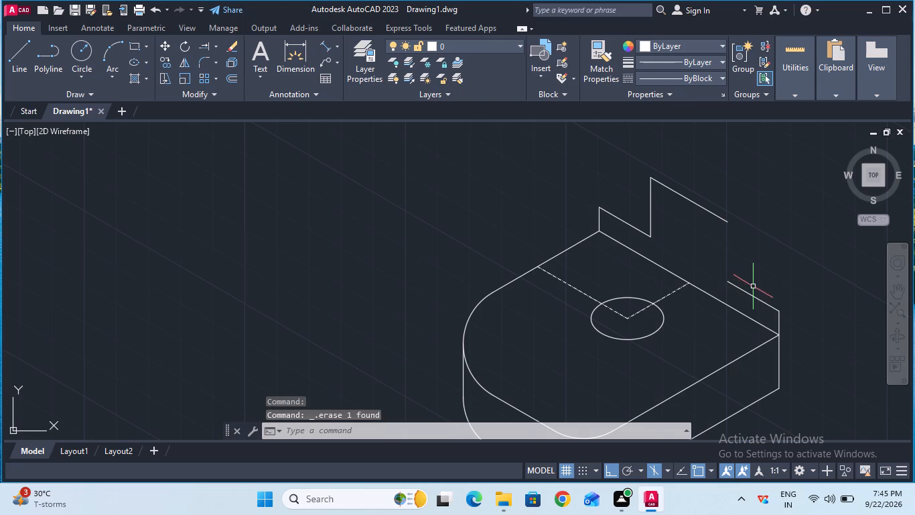
Measure the height of the short vertical line at the top face's right corner.
{"action": "left_click", "coordinate": [330, 50]}
{"action": "left_click", "coordinate": [777, 315]}
{"action": "left_click", "coordinate": [776, 332]}
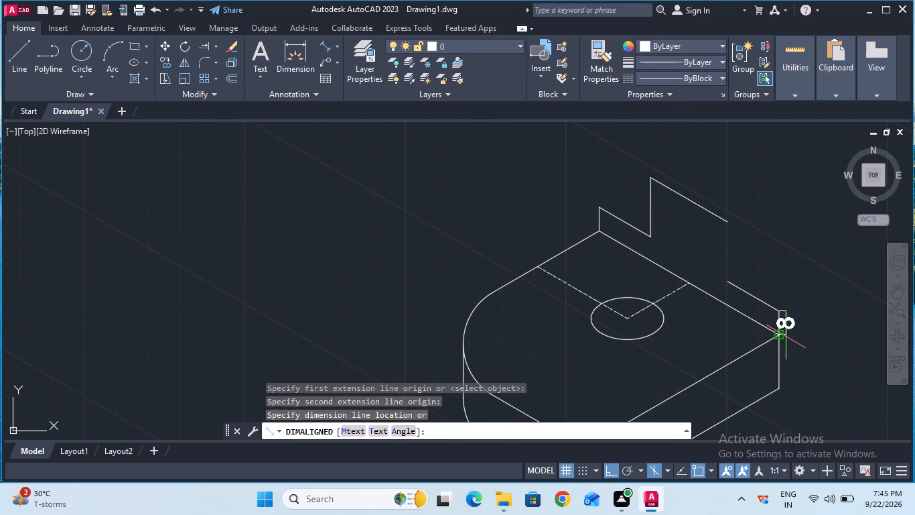
{"action": "key", "text": "Escape"}
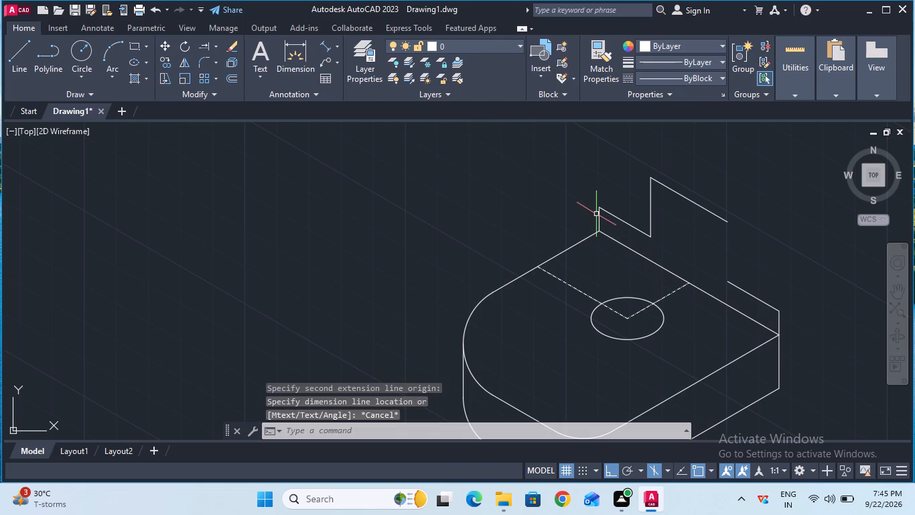
Measure the vertical gap between the inner end of the back corner's 20 mm line and the top face's back-right edge.
{"action": "left_click", "coordinate": [324, 49]}
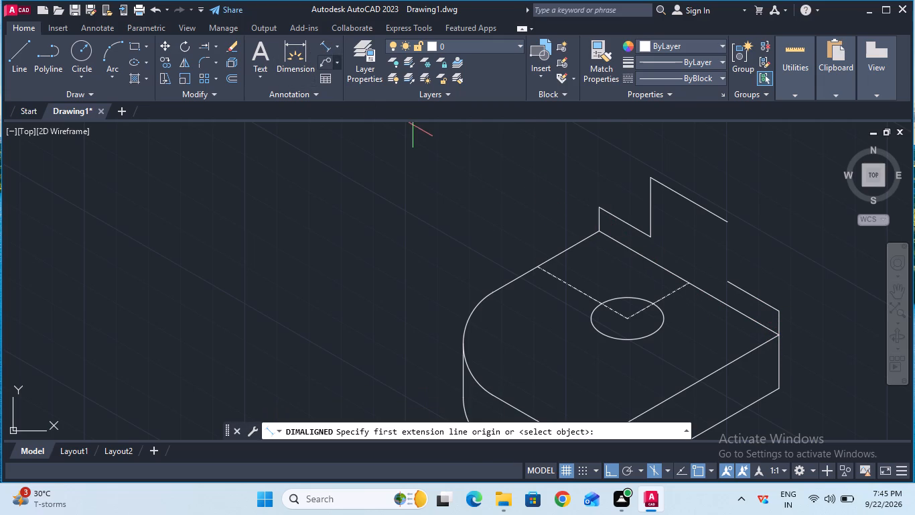
{"action": "left_click", "coordinate": [647, 235]}
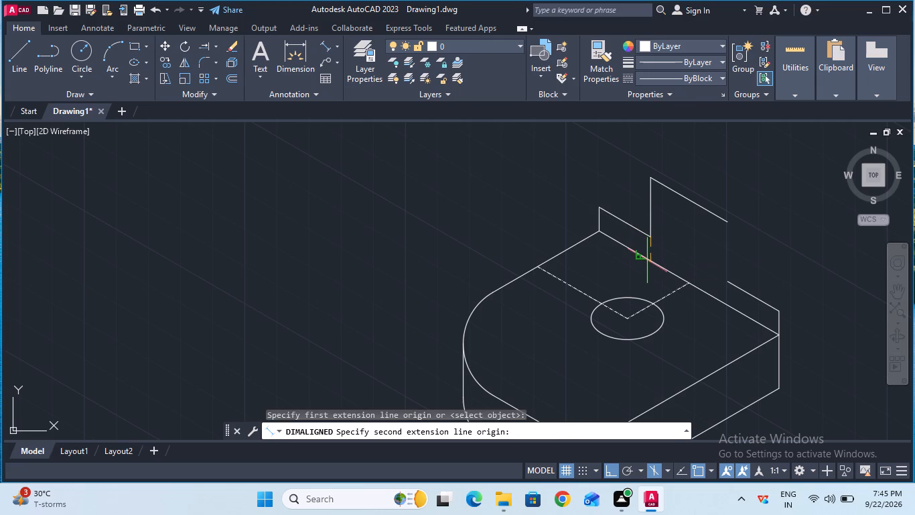
{"action": "double_click", "coordinate": [648, 261]}
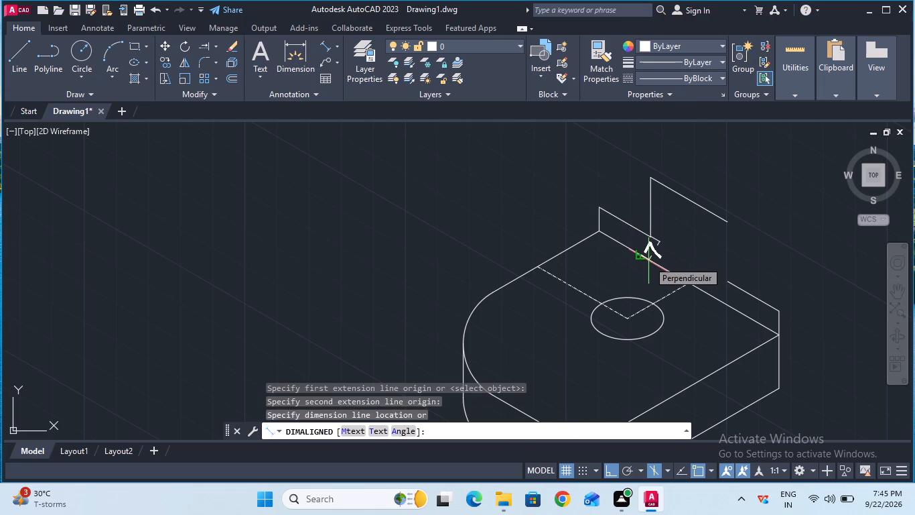
{"action": "key", "text": "Escape"}
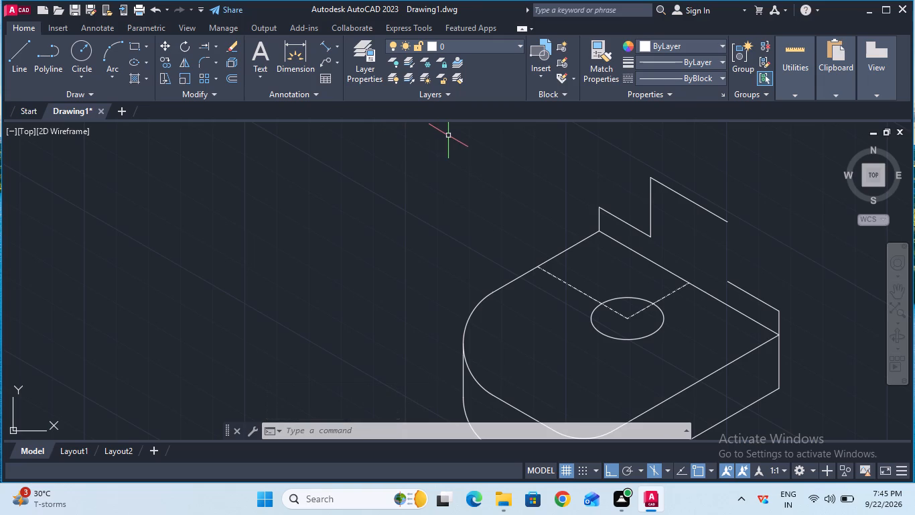
Draw a vertical line from the 30 mm line's right end down to the inner end of the right corner's 20 mm line.
{"action": "left_click", "coordinate": [15, 41]}
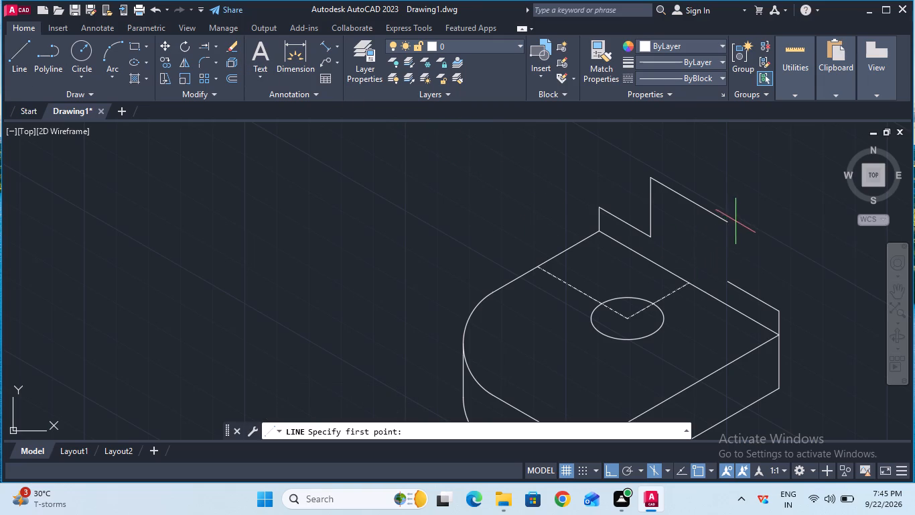
{"action": "left_click", "coordinate": [727, 222]}
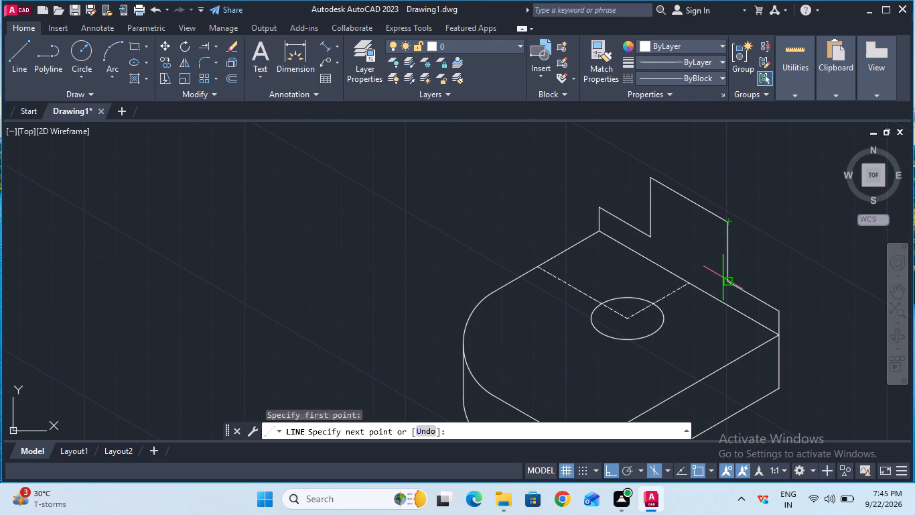
{"action": "left_click", "coordinate": [727, 280]}
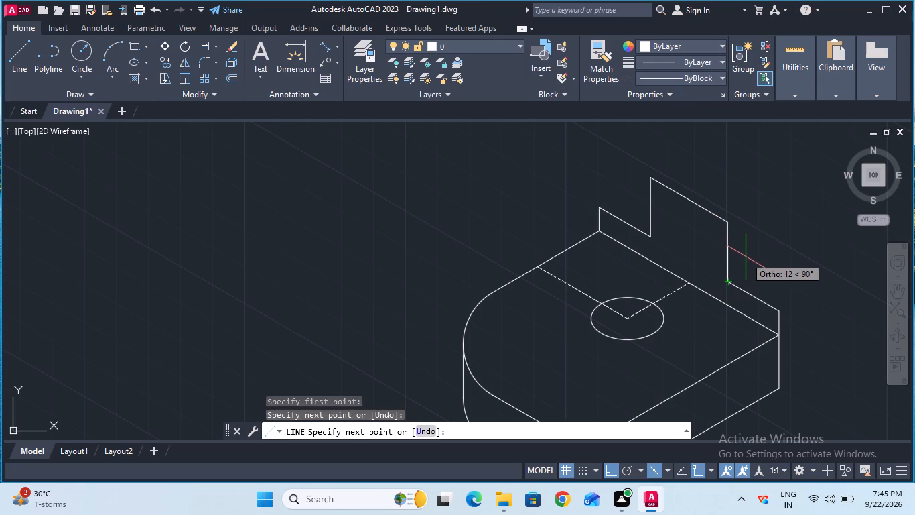
{"action": "key", "text": "Escape"}
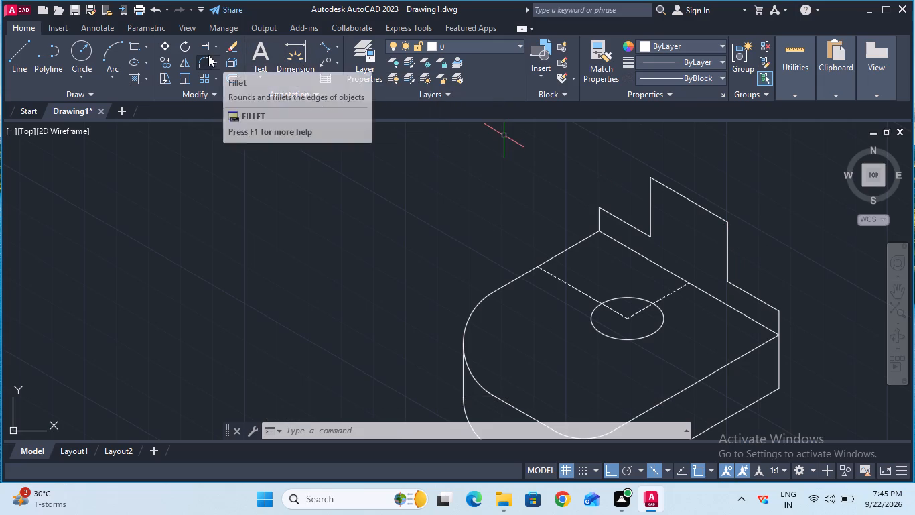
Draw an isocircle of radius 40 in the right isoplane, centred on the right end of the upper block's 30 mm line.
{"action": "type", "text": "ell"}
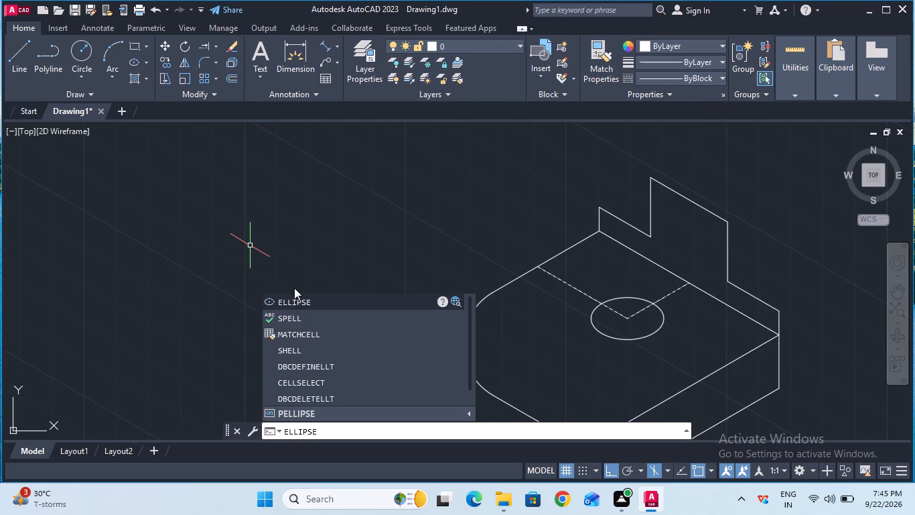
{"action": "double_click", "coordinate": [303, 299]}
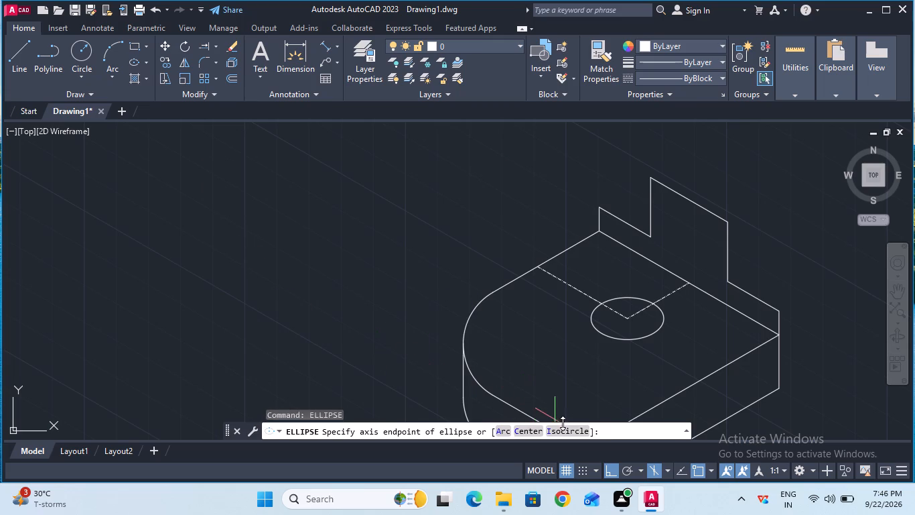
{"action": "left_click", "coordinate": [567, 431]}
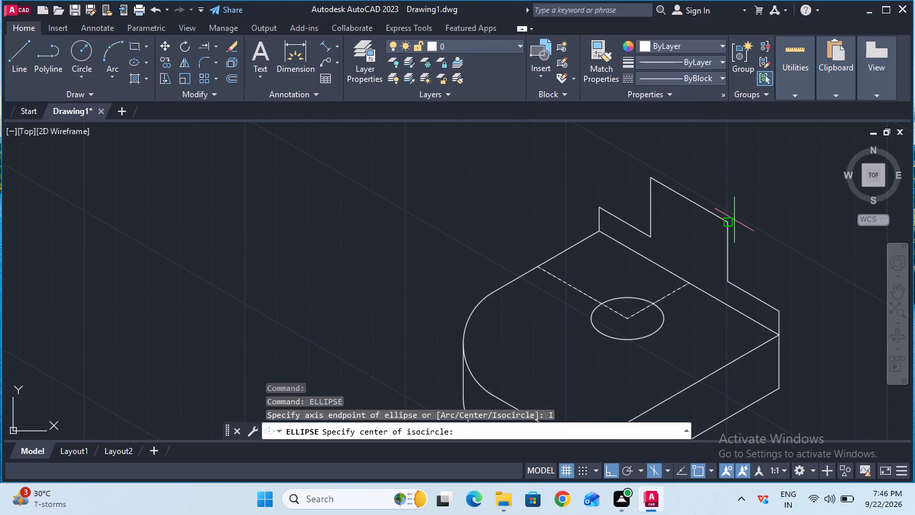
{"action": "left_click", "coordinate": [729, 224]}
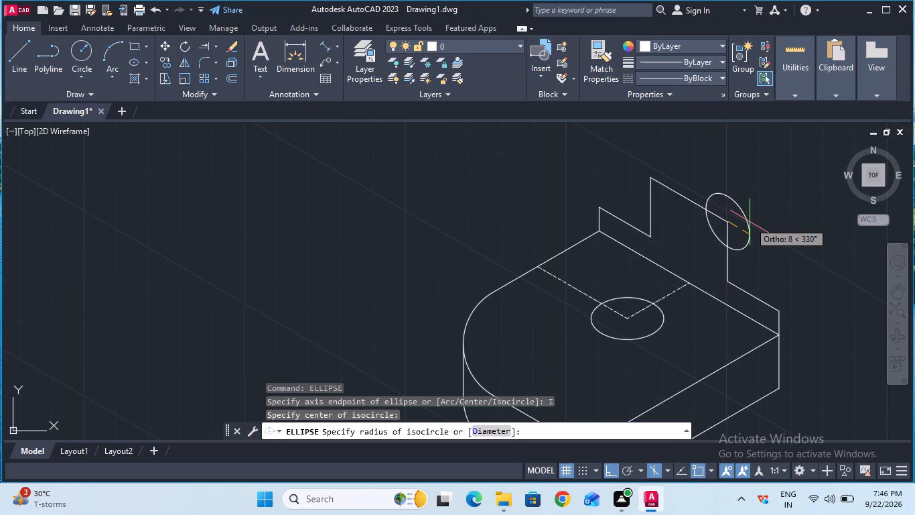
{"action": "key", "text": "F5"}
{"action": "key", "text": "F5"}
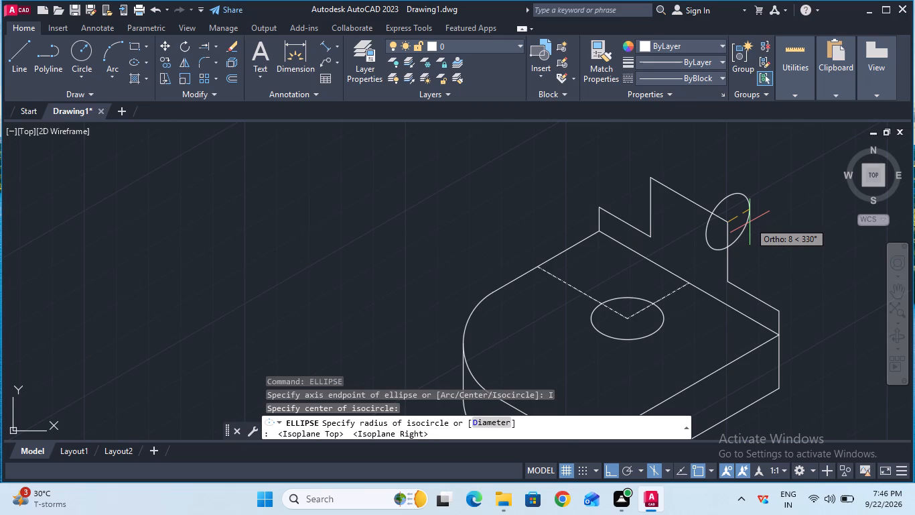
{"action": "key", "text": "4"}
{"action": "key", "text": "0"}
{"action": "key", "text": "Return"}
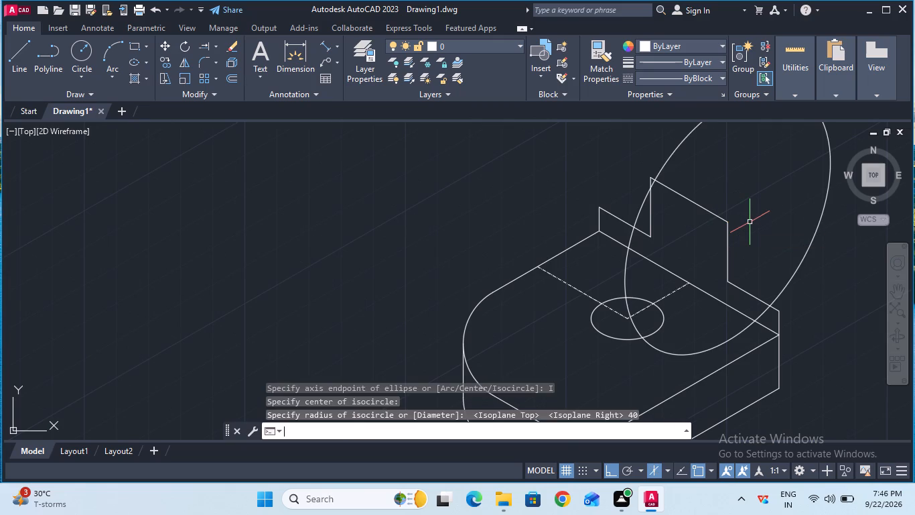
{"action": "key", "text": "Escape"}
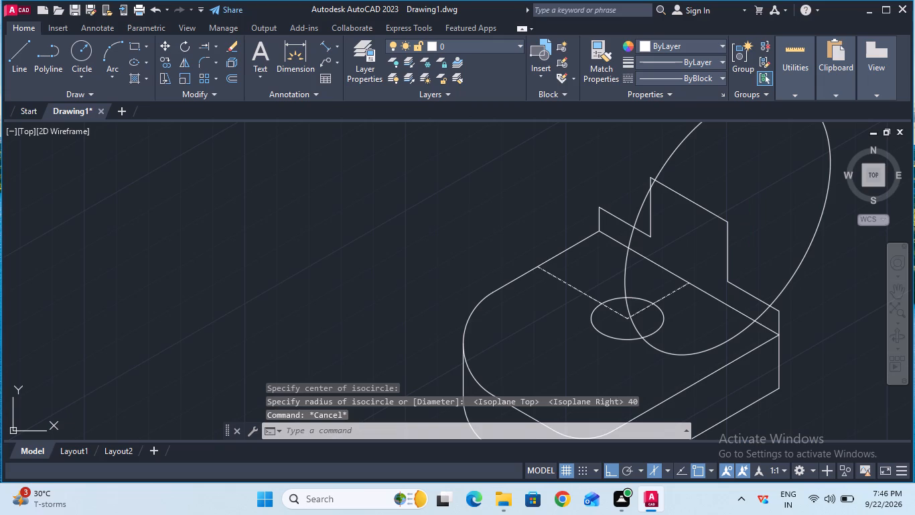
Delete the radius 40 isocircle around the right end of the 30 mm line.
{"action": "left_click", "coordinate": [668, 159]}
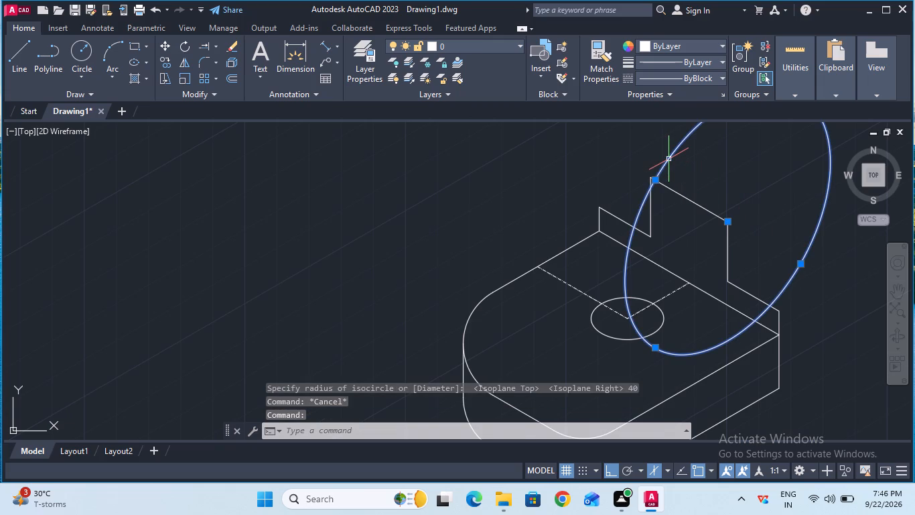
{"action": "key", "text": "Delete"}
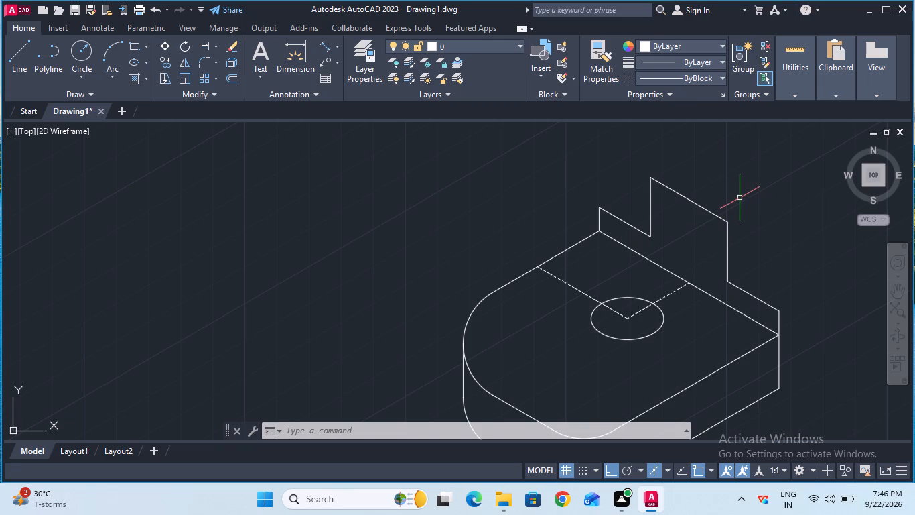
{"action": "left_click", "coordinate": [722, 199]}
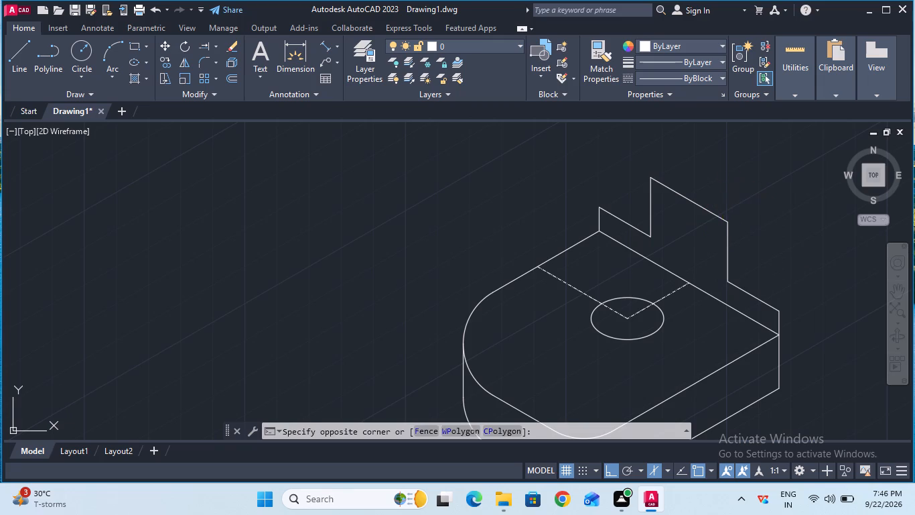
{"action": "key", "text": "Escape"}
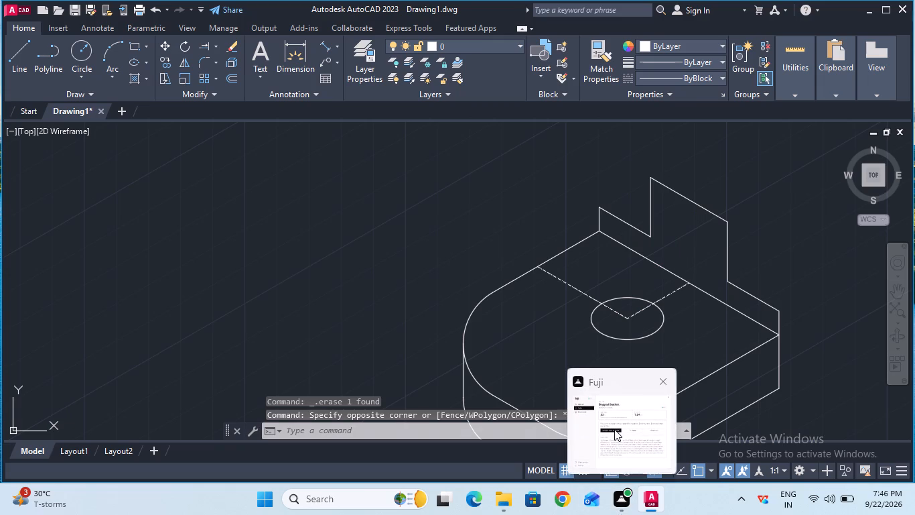
Erase the upper block's raised outline: the 30 mm line and the two vertical lines at its ends.
{"action": "left_click", "coordinate": [692, 511]}
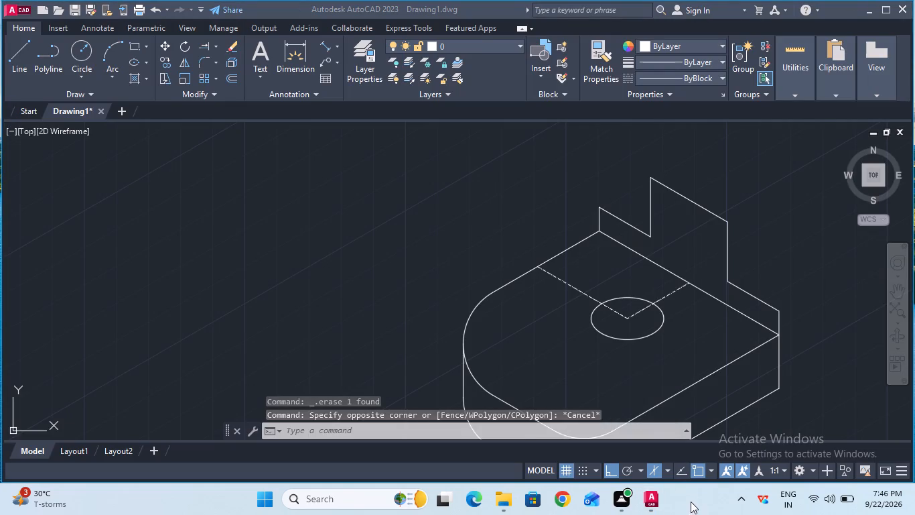
{"action": "left_click", "coordinate": [228, 43]}
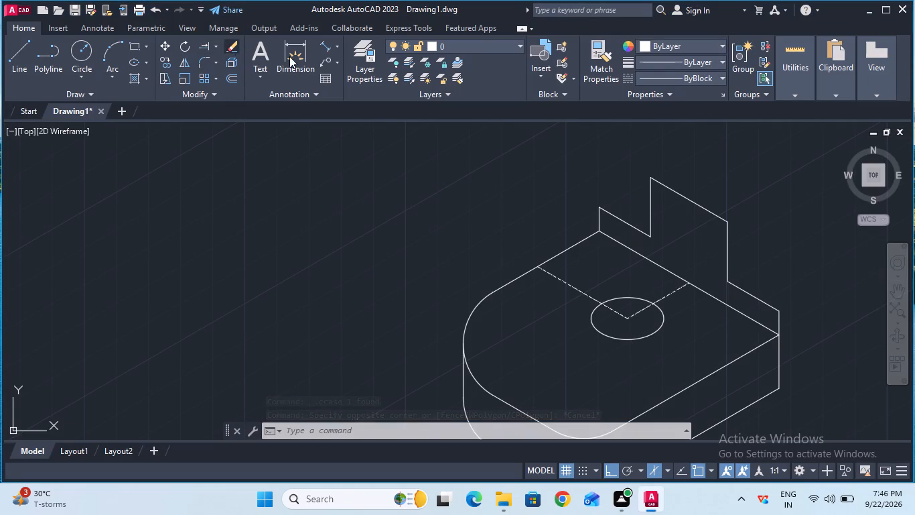
{"action": "left_click", "coordinate": [229, 51]}
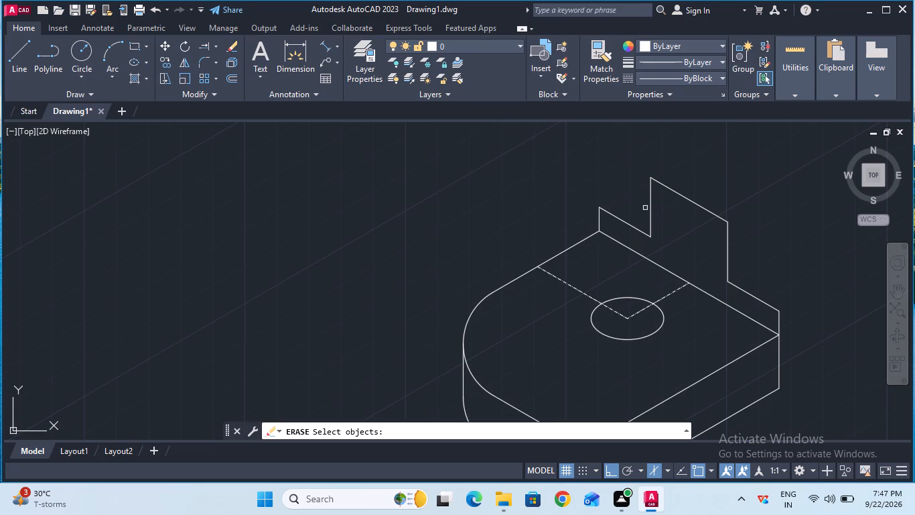
{"action": "left_click", "coordinate": [650, 210]}
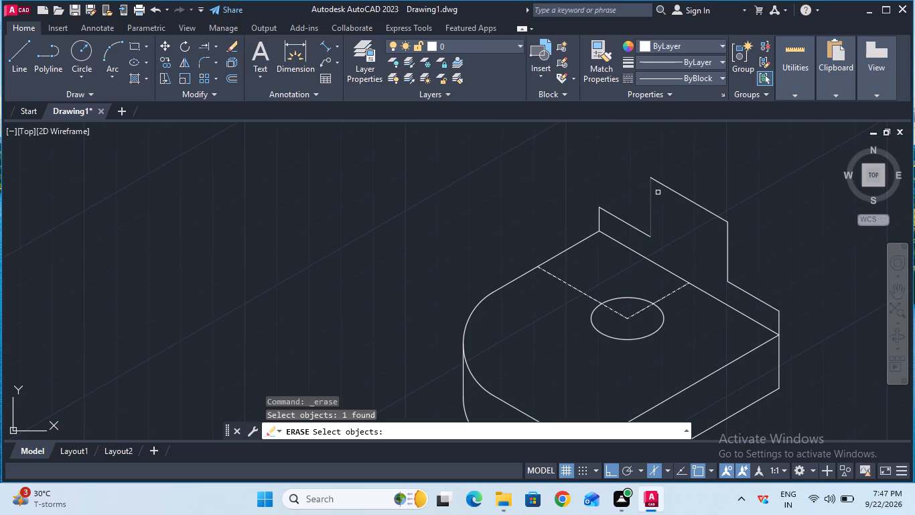
{"action": "key", "text": "Return"}
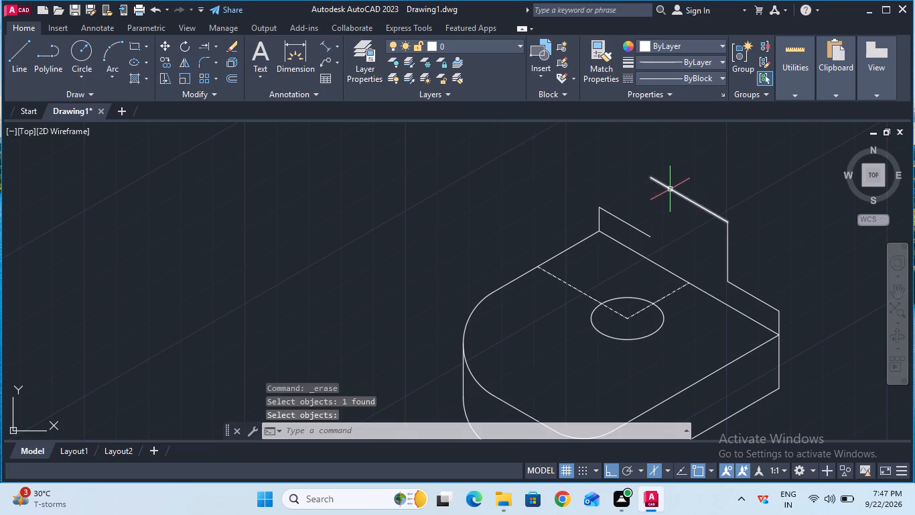
{"action": "left_click", "coordinate": [670, 190]}
{"action": "key", "text": "Delete"}
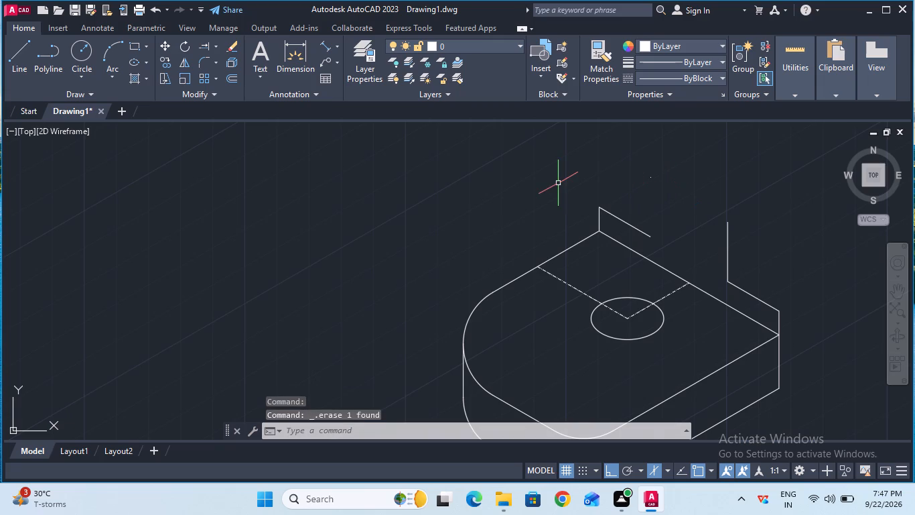
{"action": "left_click", "coordinate": [232, 44]}
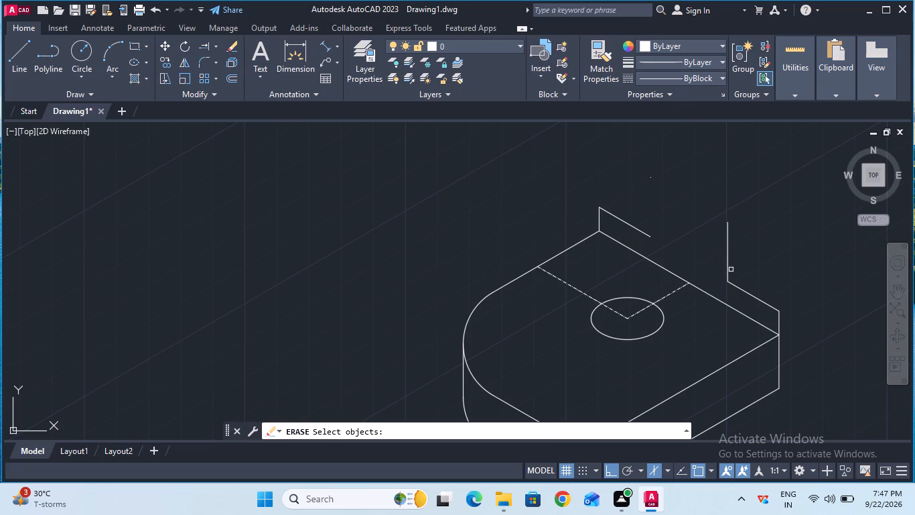
{"action": "left_click", "coordinate": [727, 268]}
{"action": "key", "text": "Return"}
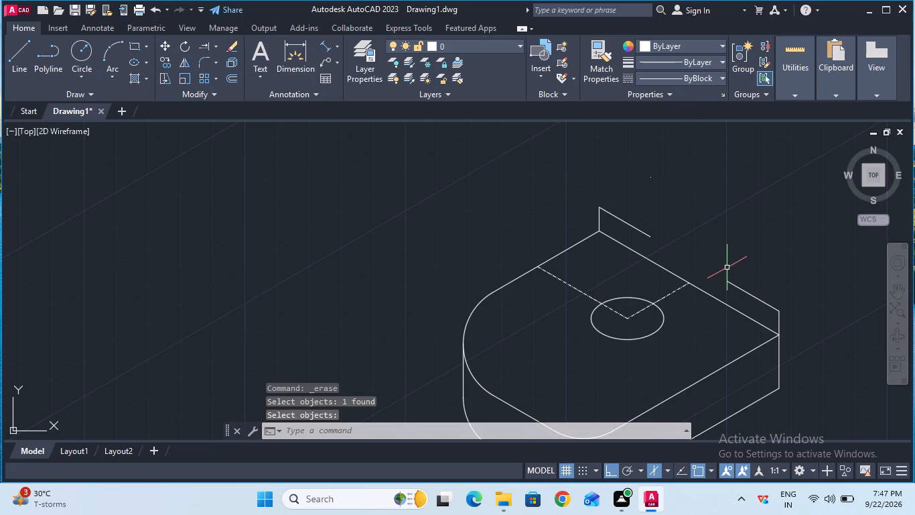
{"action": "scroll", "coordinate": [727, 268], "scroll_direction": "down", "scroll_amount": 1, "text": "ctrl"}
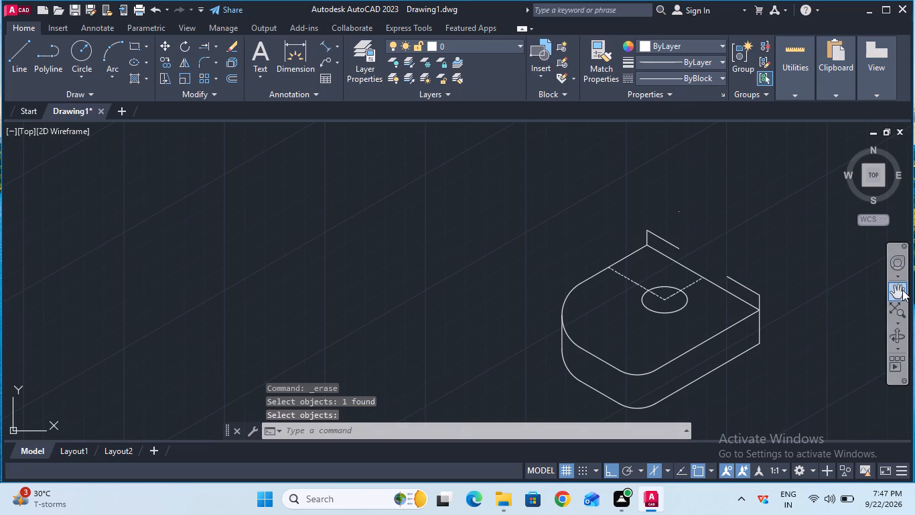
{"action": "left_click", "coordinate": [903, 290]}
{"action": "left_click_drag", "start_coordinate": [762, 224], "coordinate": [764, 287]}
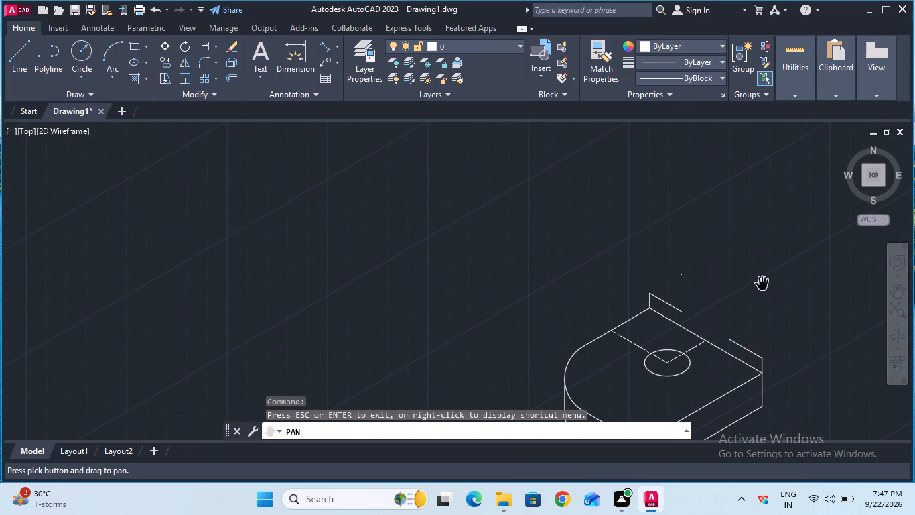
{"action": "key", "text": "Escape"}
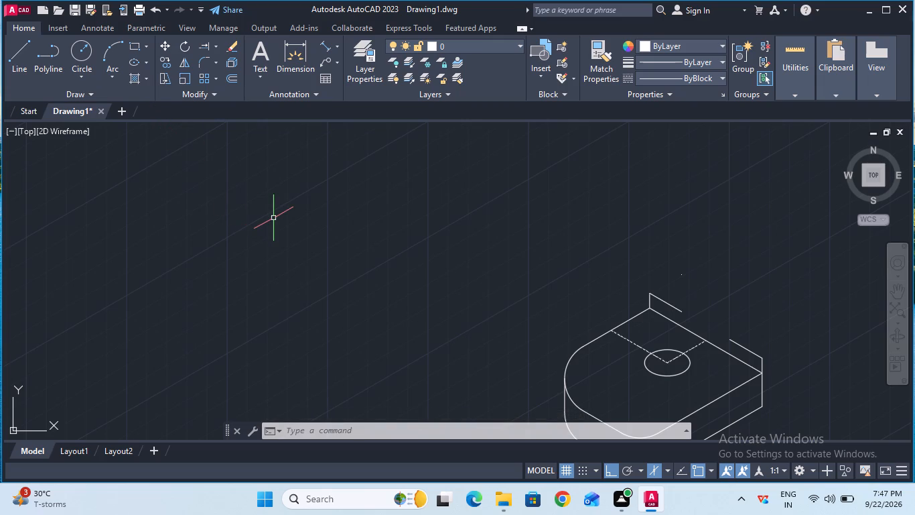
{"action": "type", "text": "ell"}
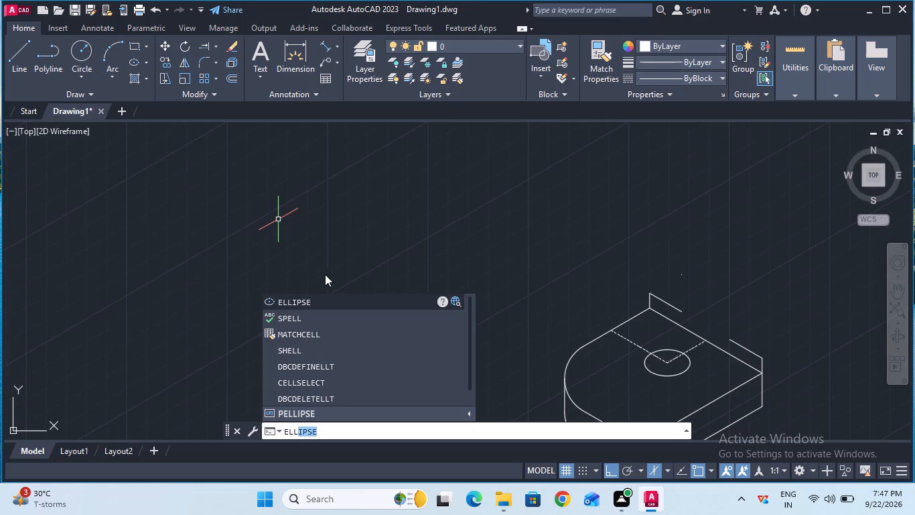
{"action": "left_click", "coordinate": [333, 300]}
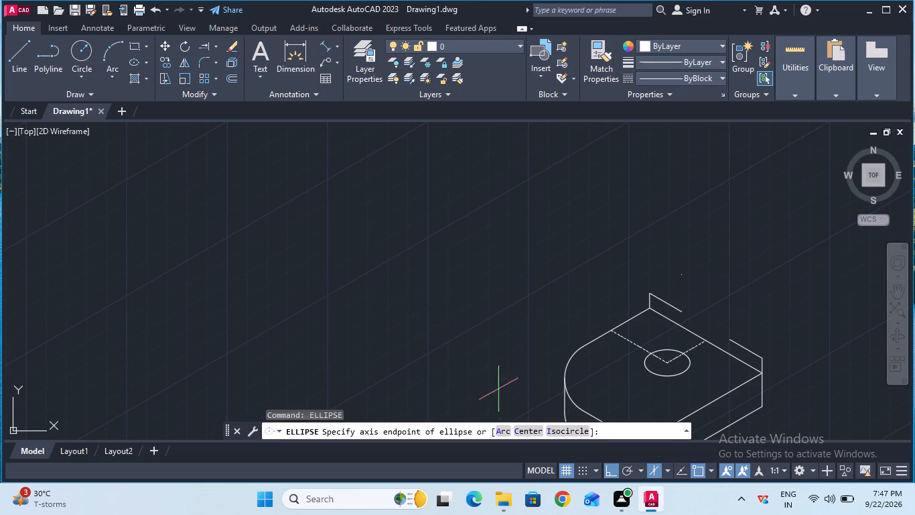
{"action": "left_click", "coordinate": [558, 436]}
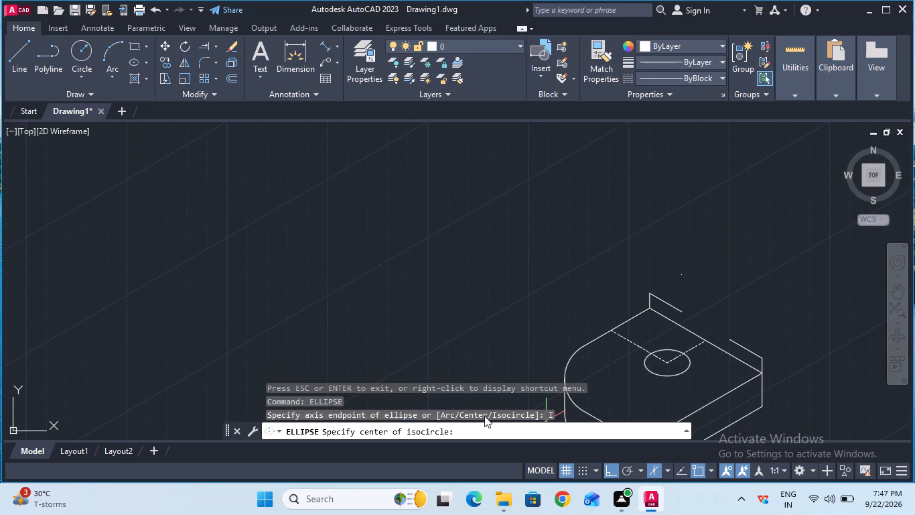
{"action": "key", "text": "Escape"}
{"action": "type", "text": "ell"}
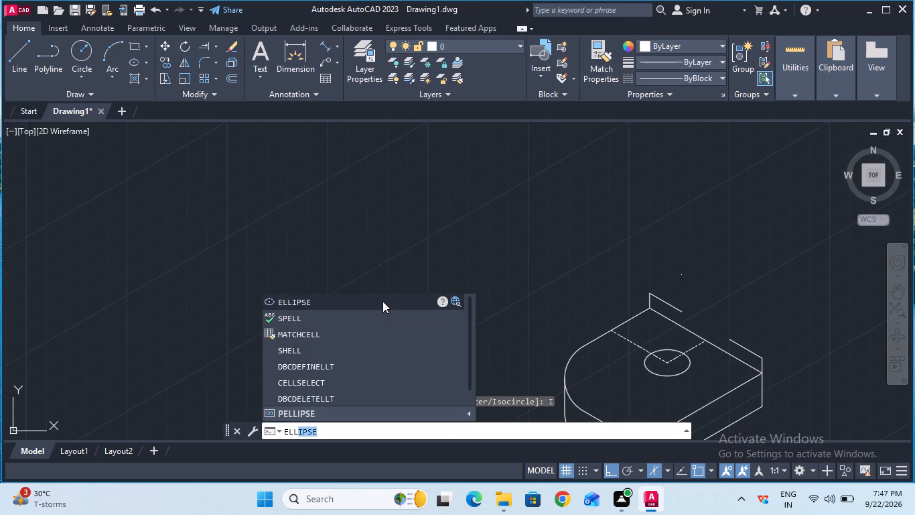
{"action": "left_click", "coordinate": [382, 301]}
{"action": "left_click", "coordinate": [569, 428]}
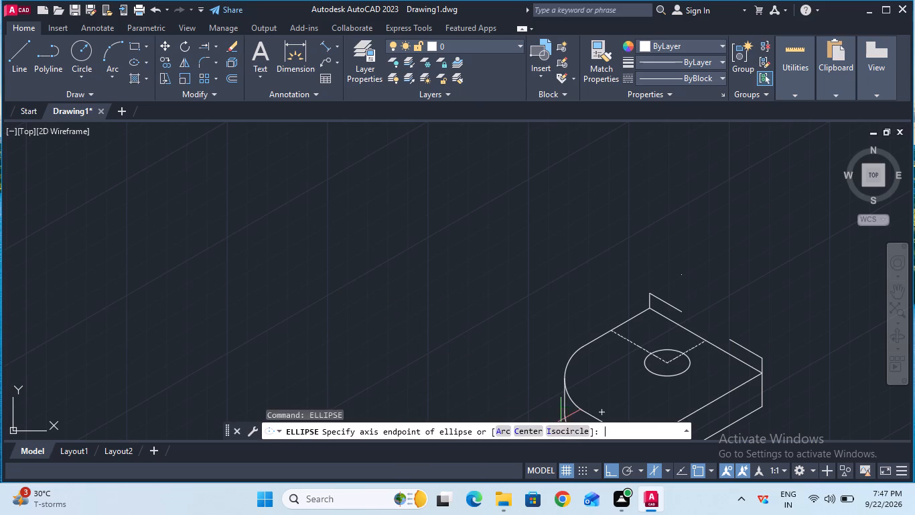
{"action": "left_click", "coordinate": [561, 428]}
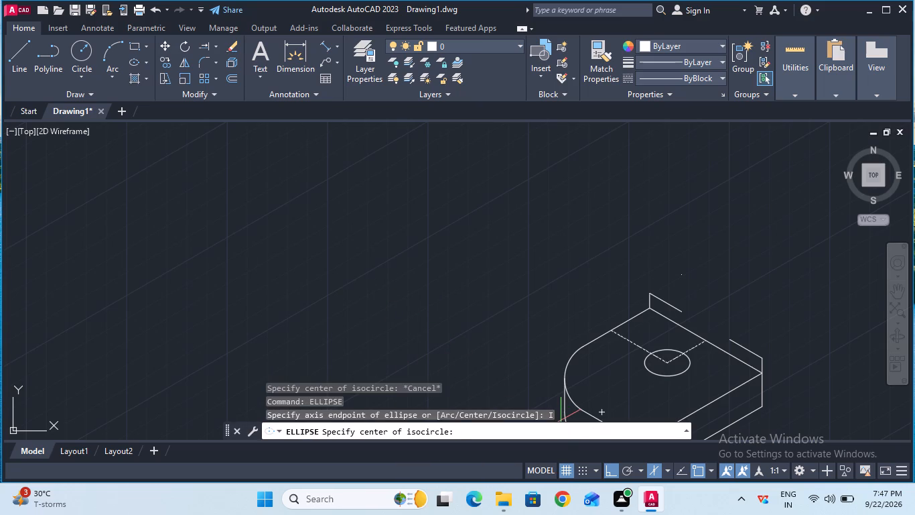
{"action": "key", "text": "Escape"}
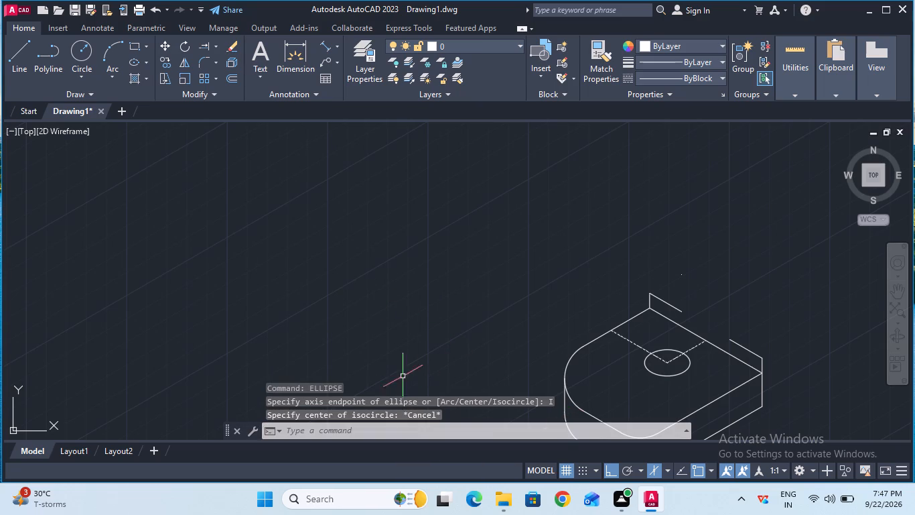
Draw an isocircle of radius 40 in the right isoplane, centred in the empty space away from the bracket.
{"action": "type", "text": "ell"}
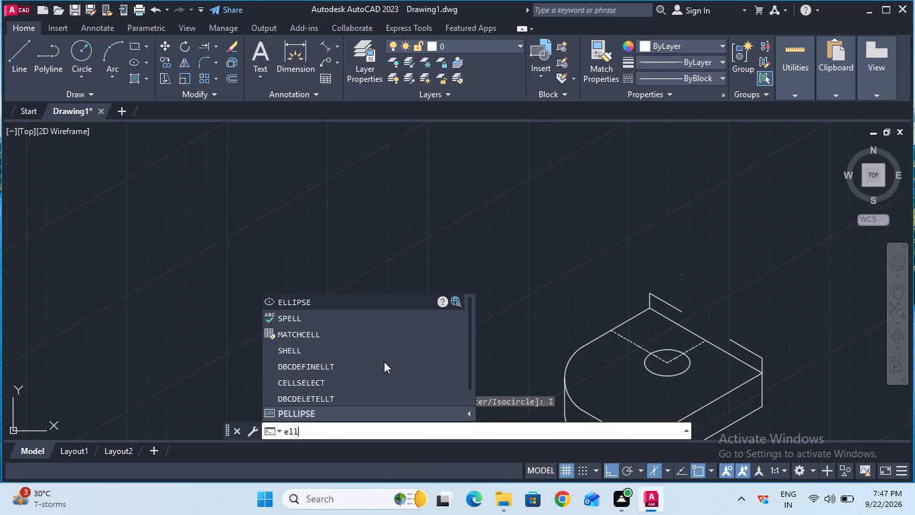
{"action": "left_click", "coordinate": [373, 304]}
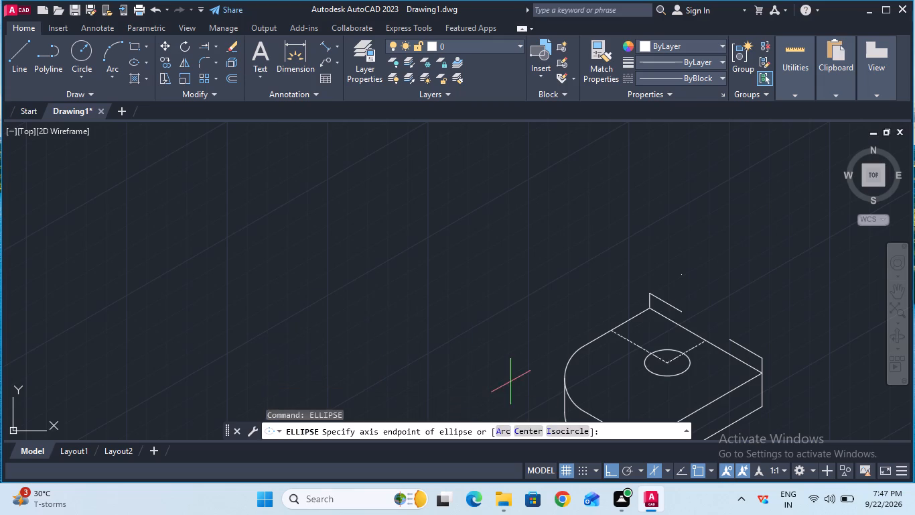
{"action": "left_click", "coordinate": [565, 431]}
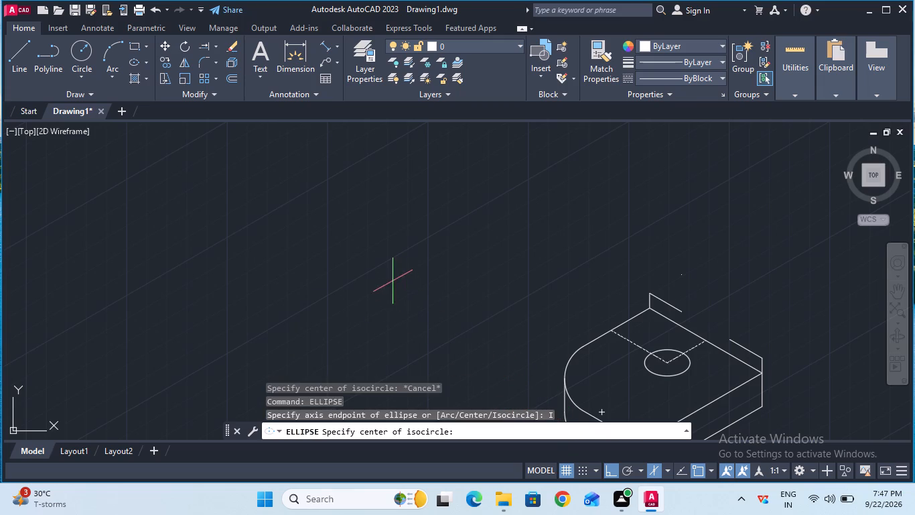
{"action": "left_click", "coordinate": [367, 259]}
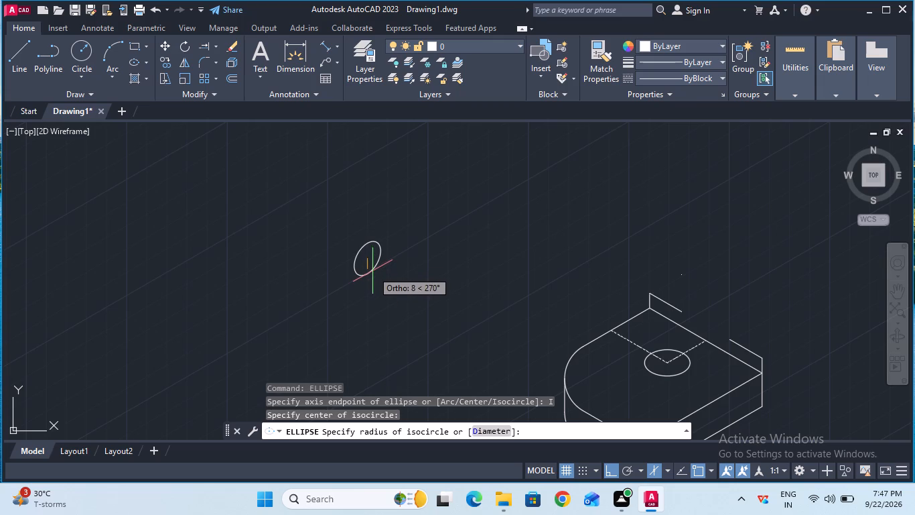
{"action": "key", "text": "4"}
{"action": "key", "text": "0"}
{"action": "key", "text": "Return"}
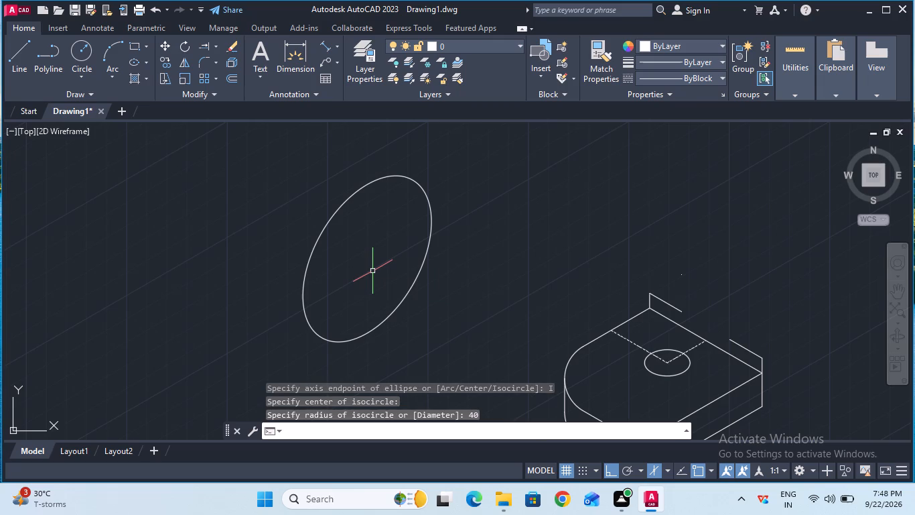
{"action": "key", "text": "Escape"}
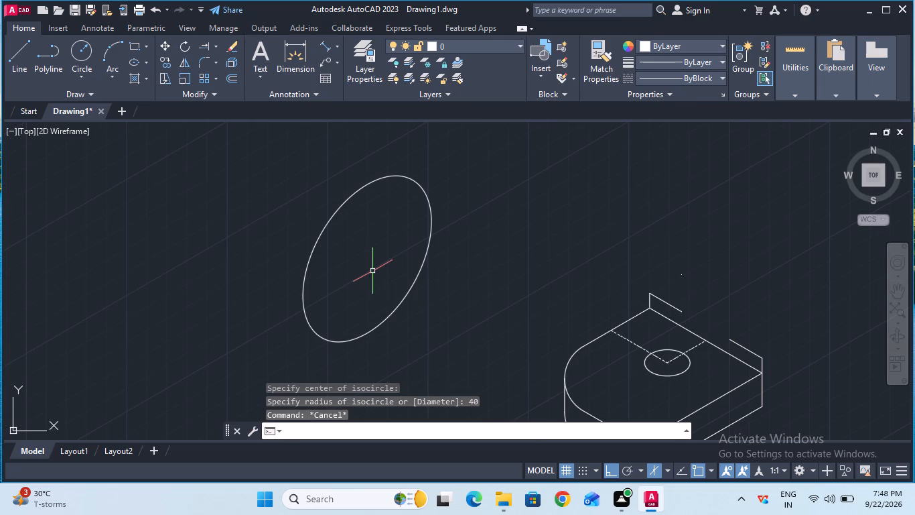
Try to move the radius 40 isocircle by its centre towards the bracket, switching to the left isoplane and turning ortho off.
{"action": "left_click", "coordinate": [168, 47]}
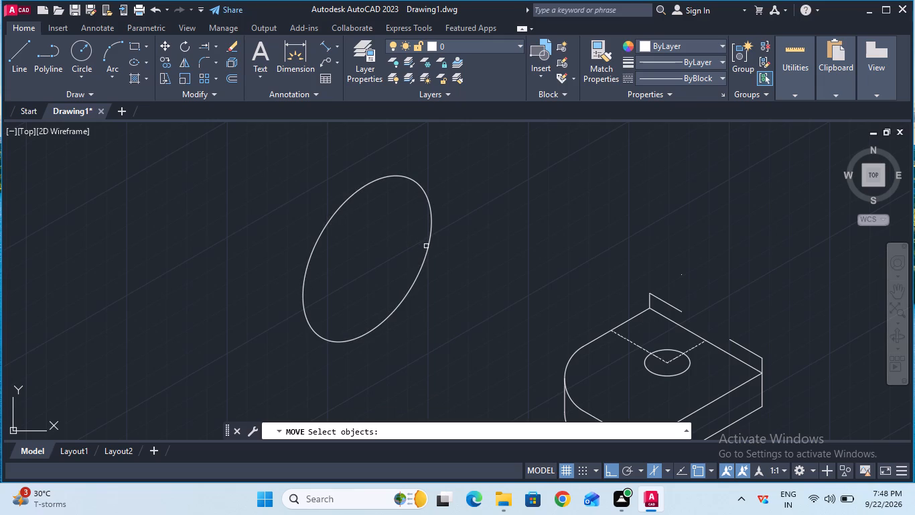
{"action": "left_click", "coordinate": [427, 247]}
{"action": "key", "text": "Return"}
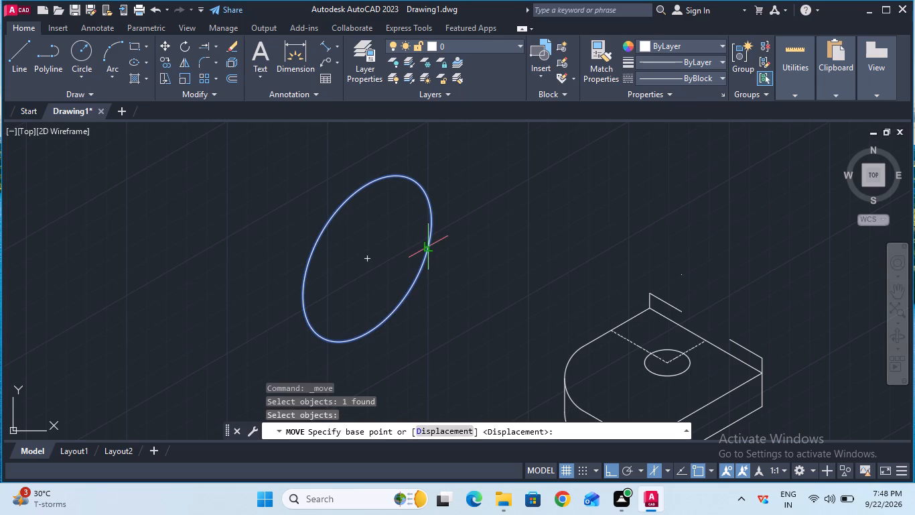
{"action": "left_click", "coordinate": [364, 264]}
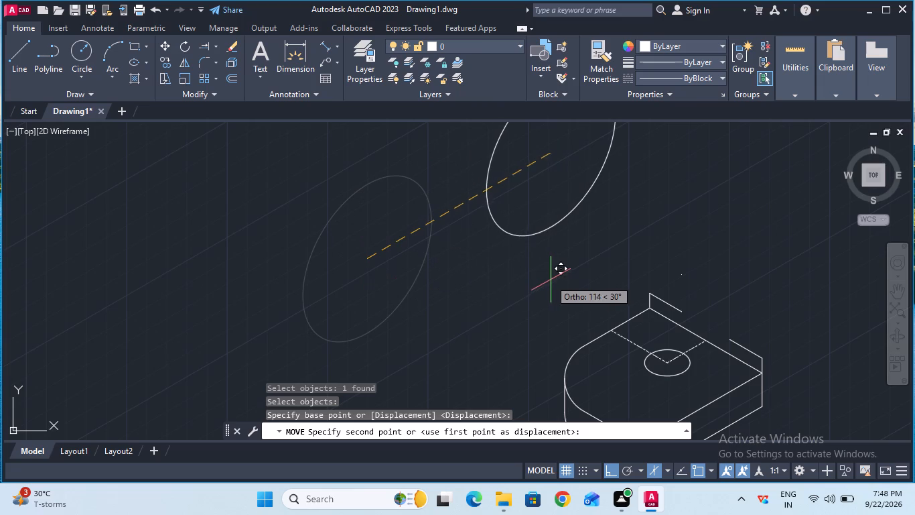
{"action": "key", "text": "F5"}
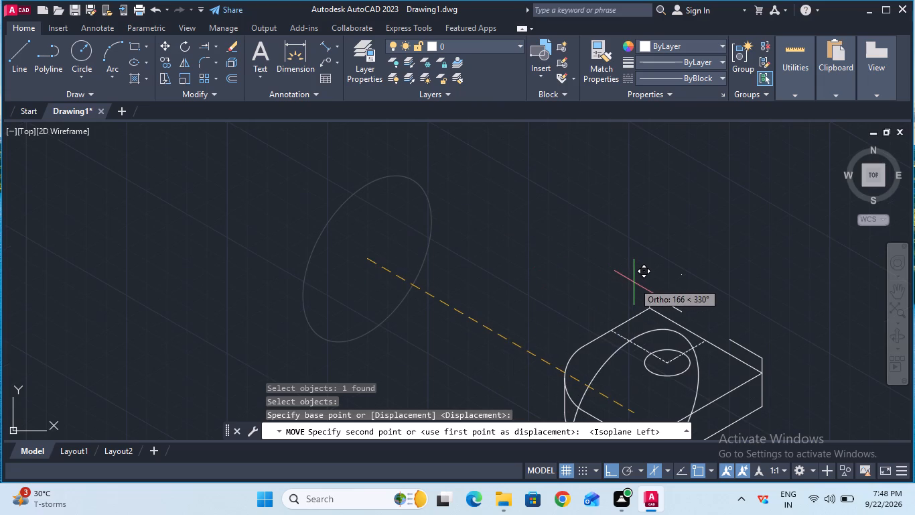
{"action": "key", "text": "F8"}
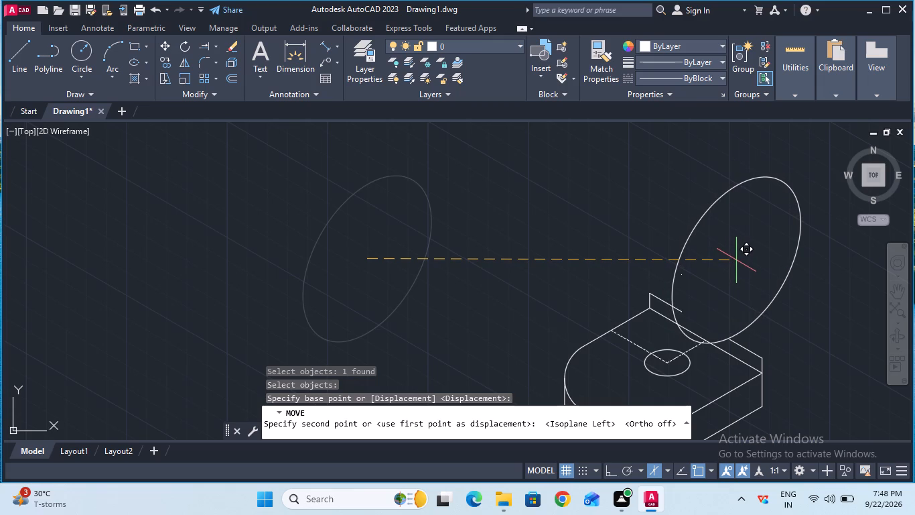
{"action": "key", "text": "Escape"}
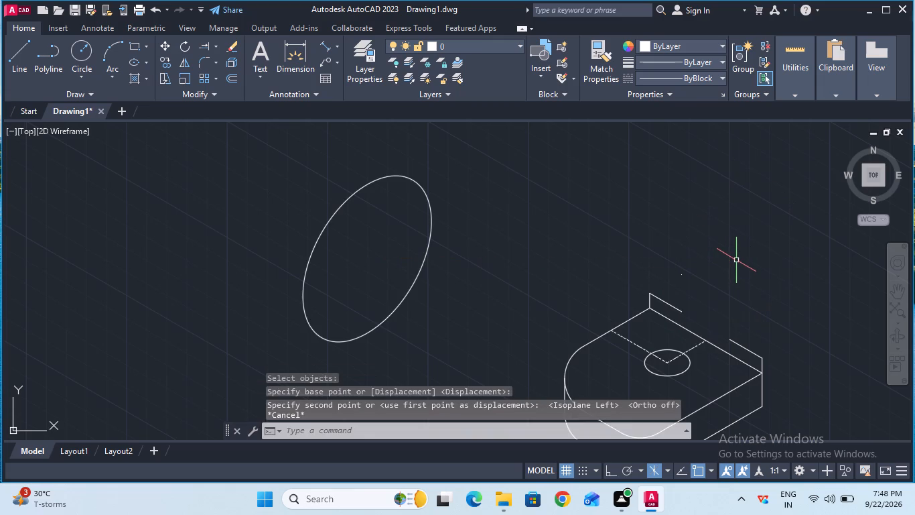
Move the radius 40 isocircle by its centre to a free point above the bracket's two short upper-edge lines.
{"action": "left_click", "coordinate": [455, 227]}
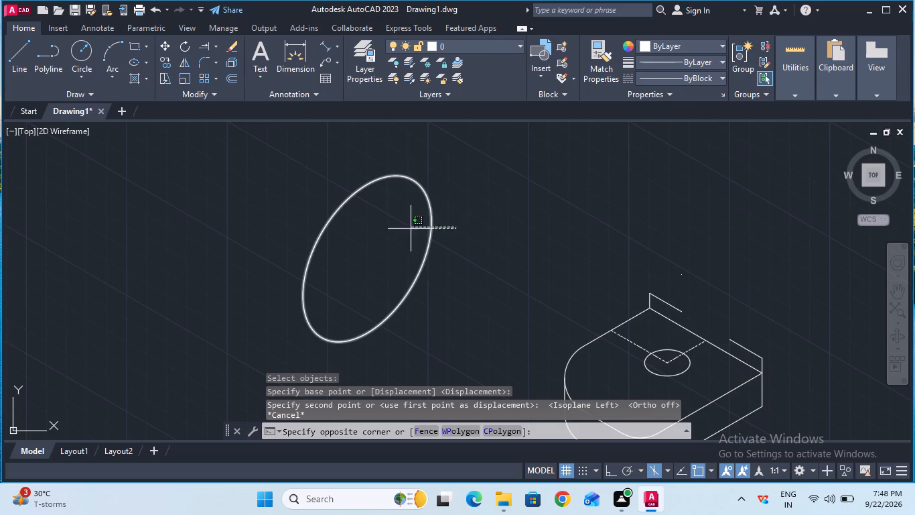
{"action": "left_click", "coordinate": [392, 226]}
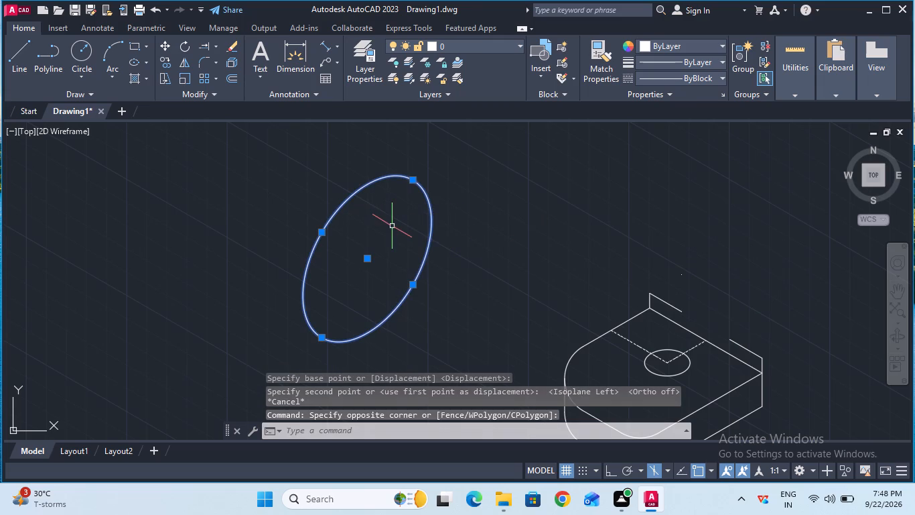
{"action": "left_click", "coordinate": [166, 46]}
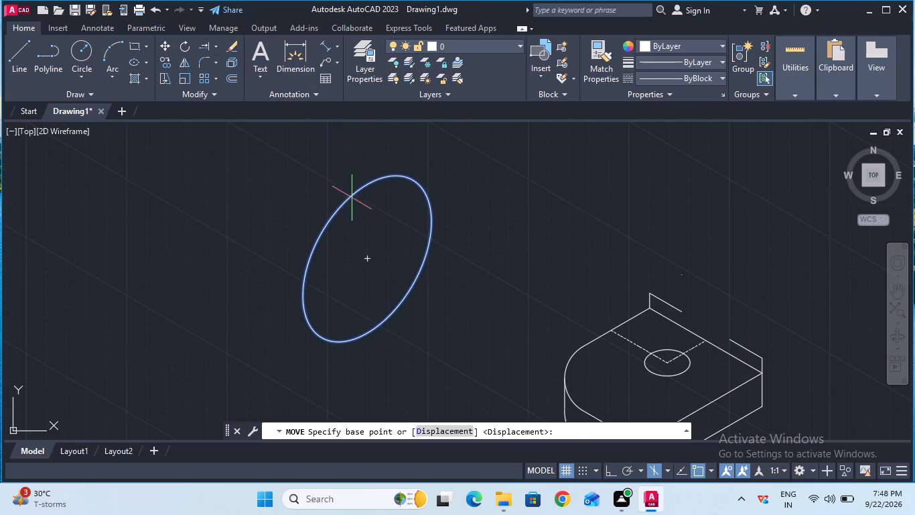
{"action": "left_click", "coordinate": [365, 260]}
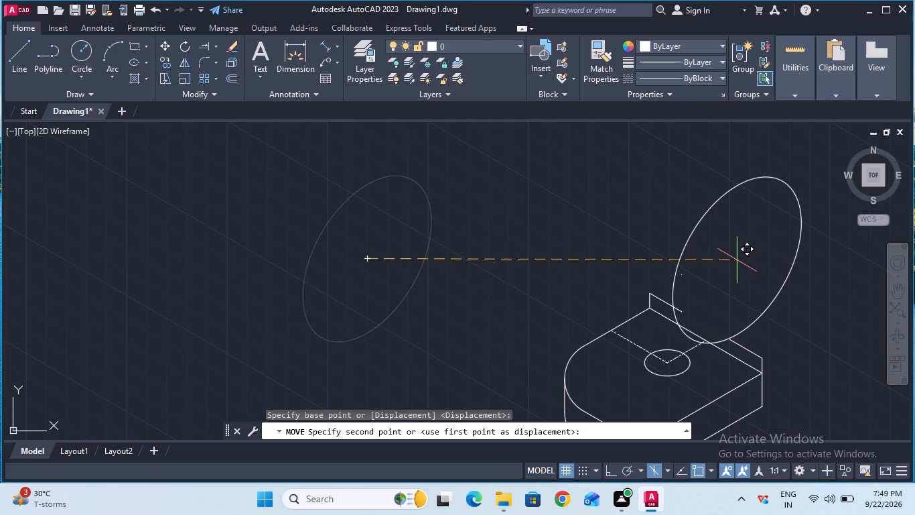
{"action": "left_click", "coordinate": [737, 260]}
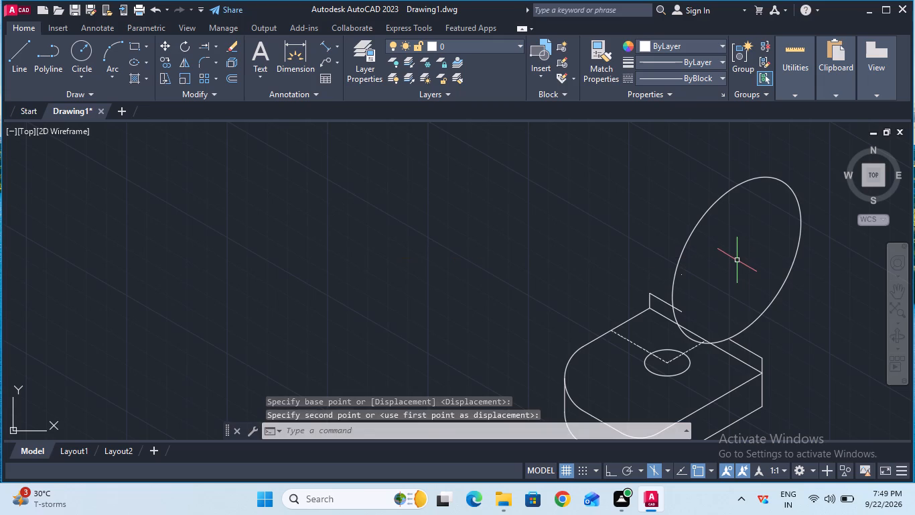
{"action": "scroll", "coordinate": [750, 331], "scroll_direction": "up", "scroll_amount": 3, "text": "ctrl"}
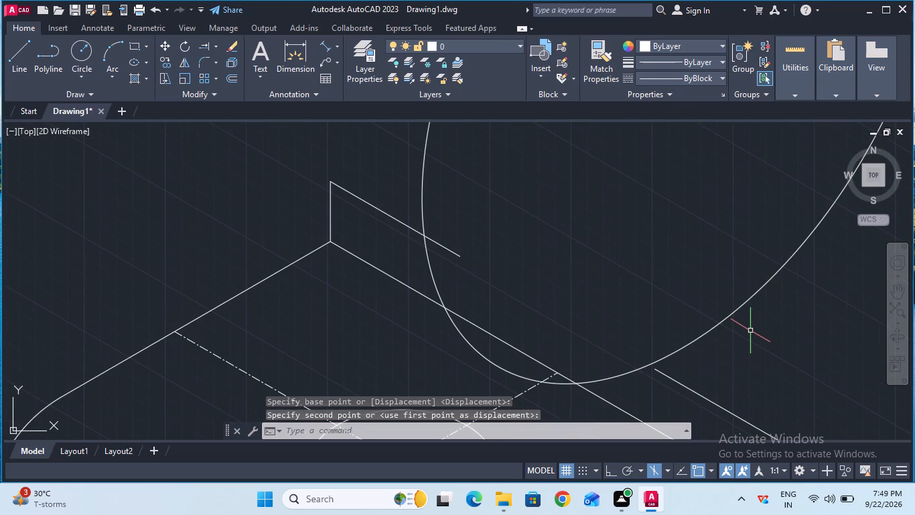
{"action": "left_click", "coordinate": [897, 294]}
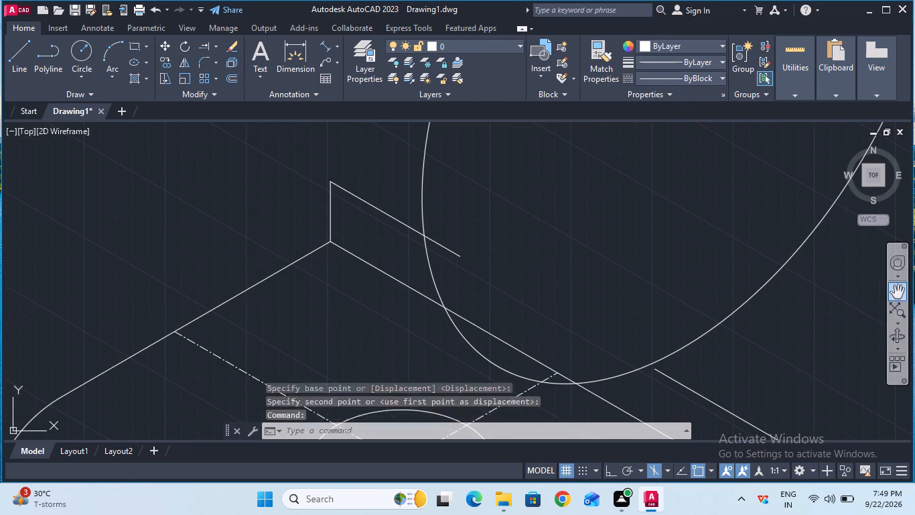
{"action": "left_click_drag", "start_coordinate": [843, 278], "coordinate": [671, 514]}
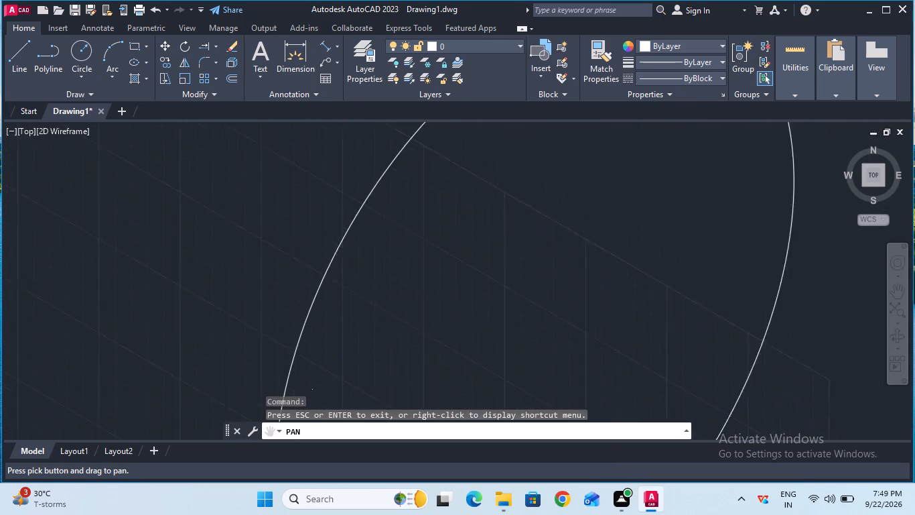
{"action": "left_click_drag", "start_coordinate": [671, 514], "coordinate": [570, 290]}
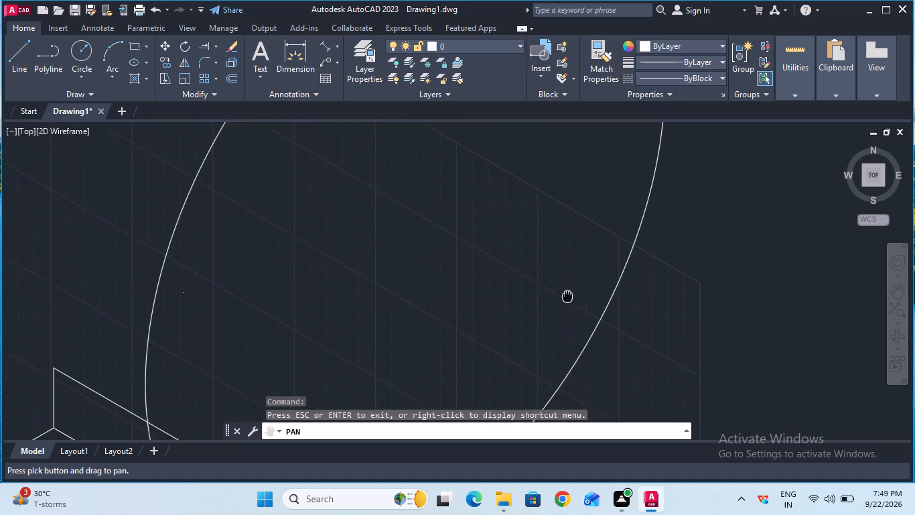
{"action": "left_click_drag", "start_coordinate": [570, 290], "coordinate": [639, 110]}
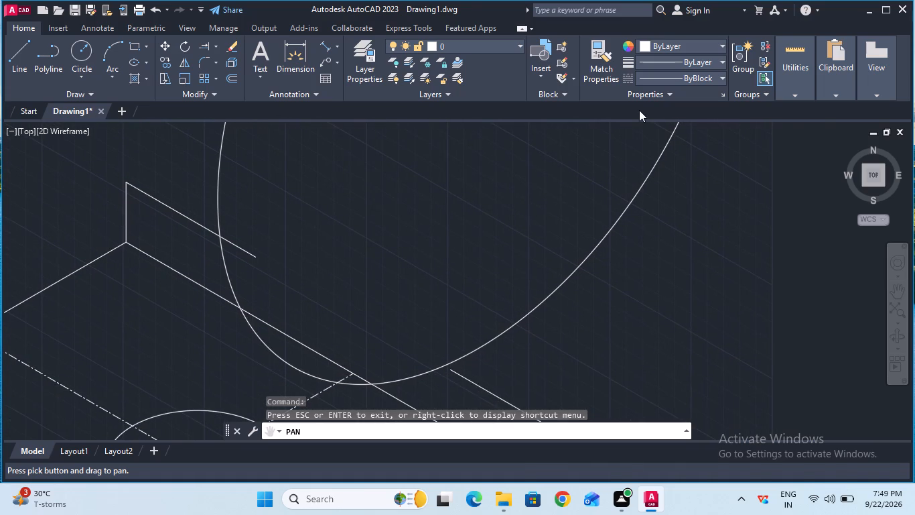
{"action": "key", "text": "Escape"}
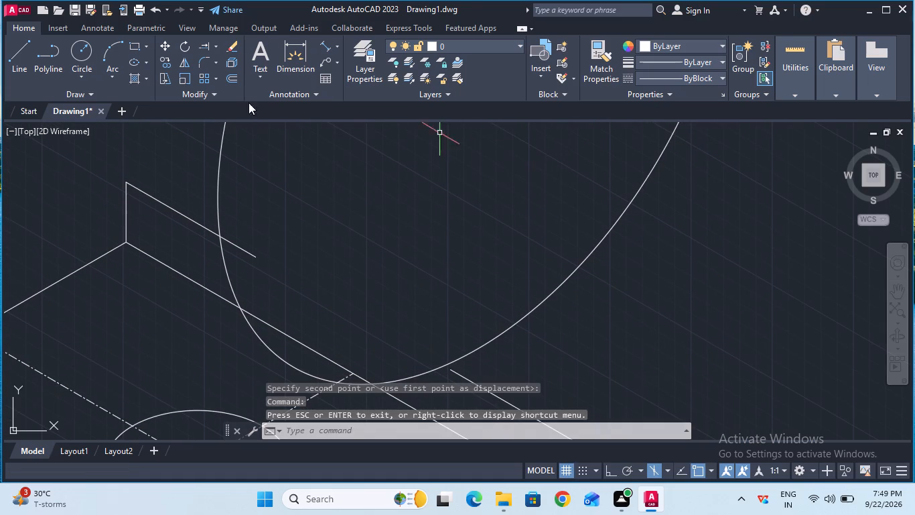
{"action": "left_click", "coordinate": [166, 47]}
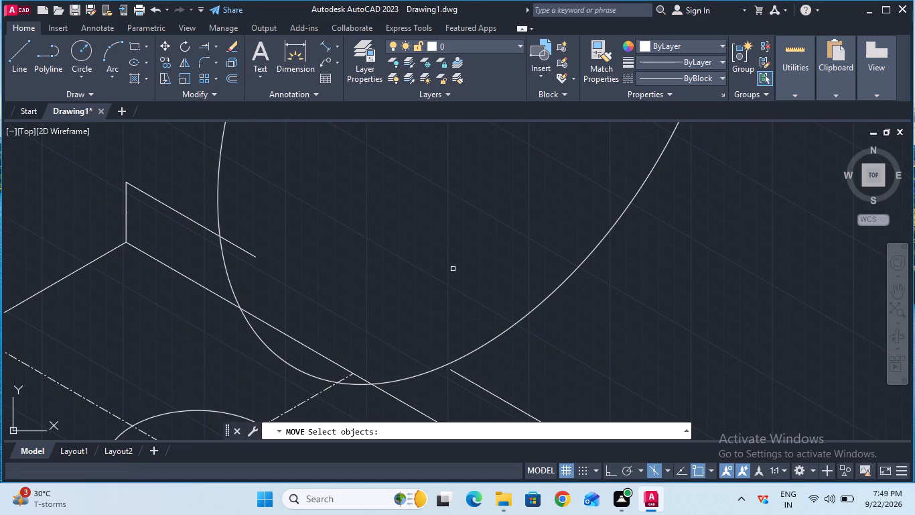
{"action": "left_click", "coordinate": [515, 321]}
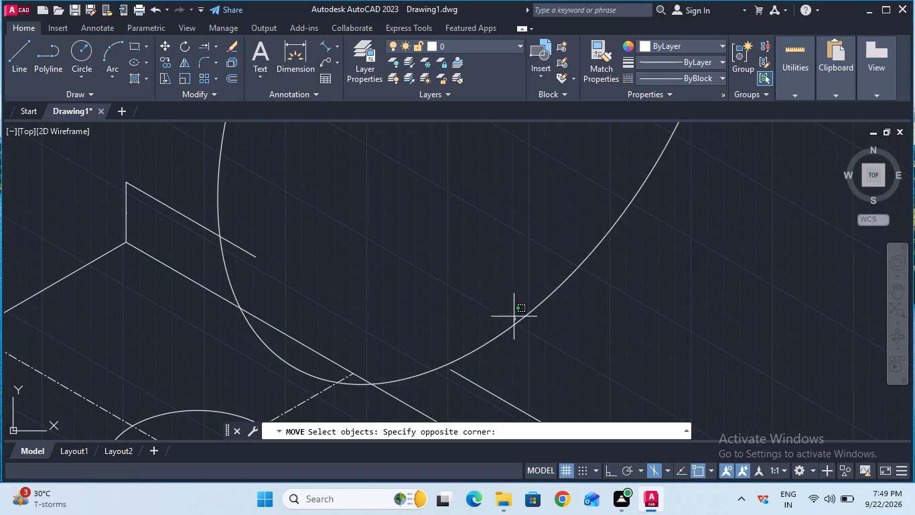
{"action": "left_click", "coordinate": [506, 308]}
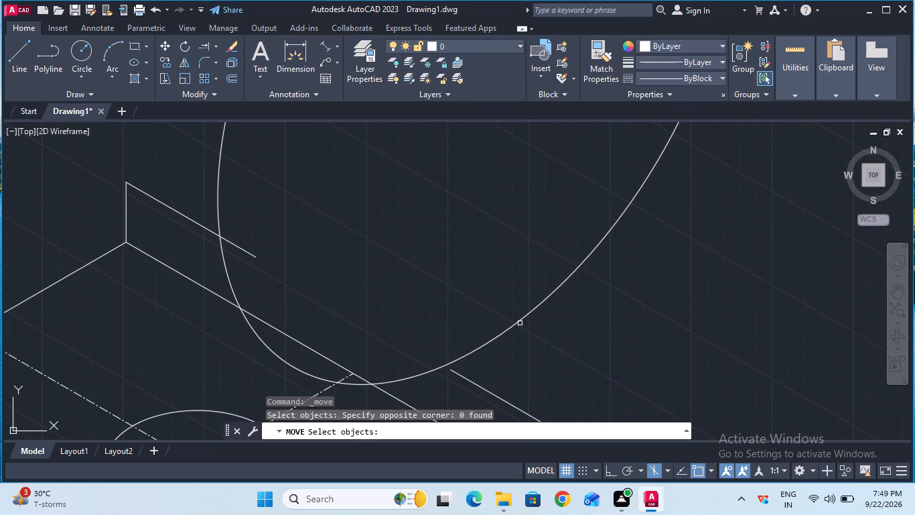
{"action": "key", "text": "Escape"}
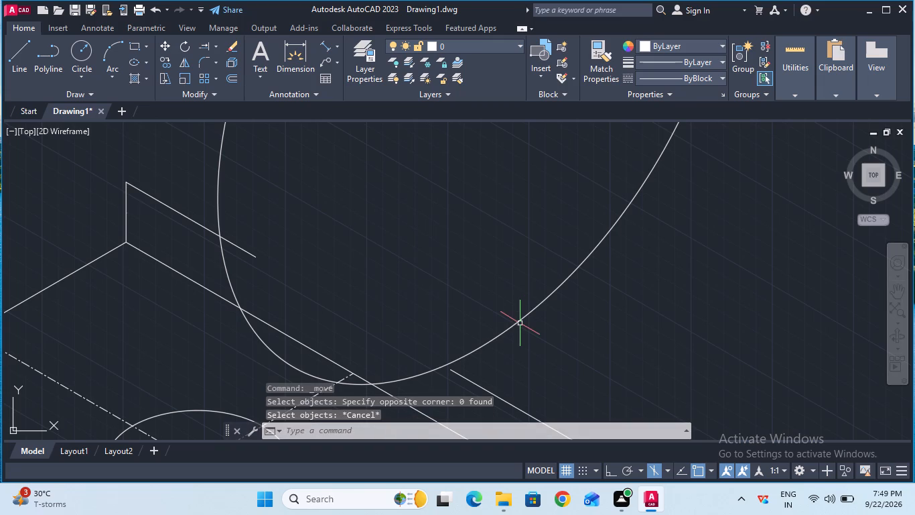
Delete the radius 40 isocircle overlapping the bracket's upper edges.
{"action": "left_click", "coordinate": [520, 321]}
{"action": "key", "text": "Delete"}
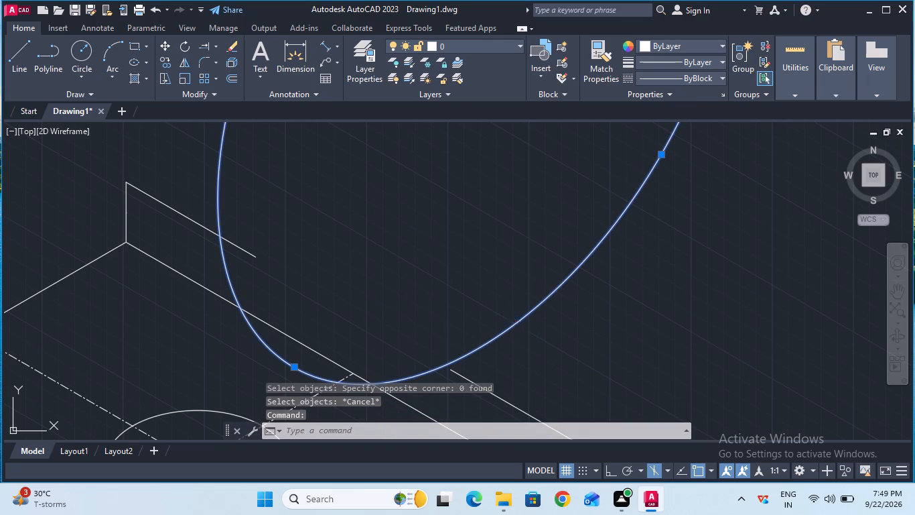
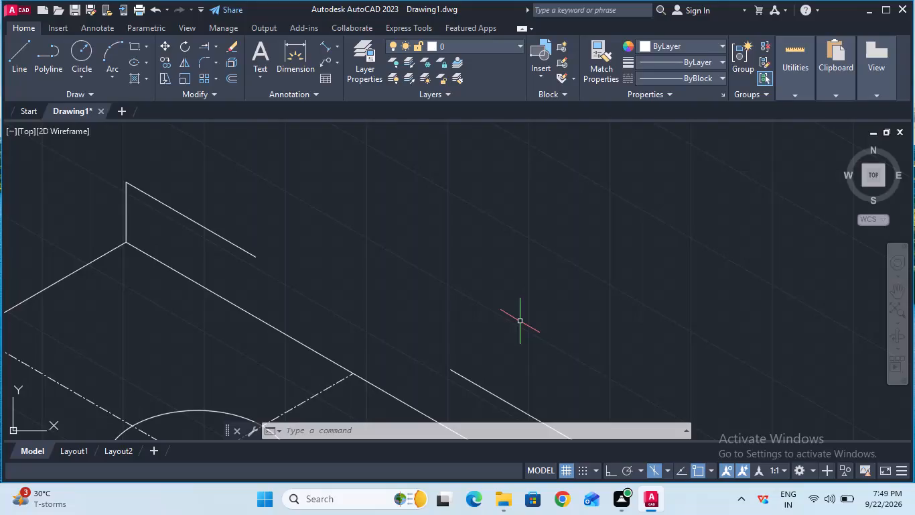
Draw a 52 mm line at 30° from the lower end of the base's right-hand vertical edge, with ortho on in the top isoplane.
{"action": "scroll", "coordinate": [520, 321], "scroll_direction": "down", "scroll_amount": 3, "text": "ctrl"}
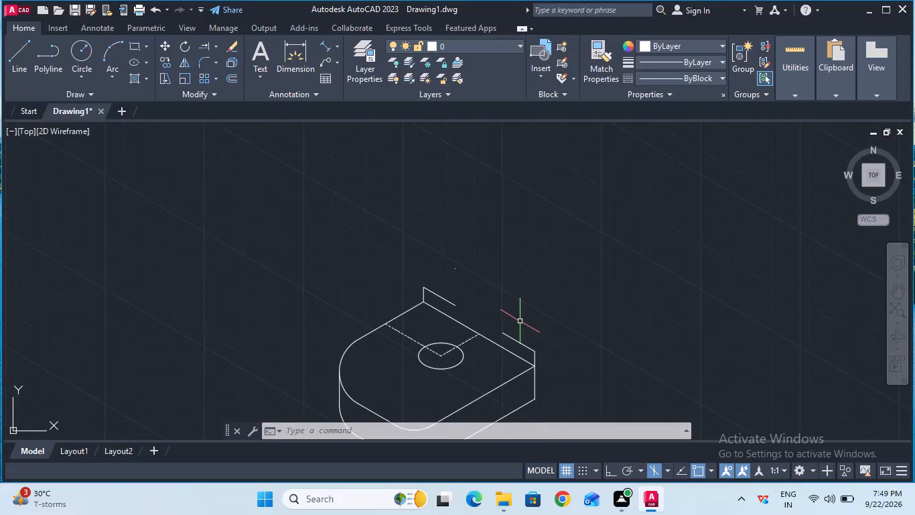
{"action": "left_click", "coordinate": [520, 321]}
{"action": "left_click", "coordinate": [475, 253]}
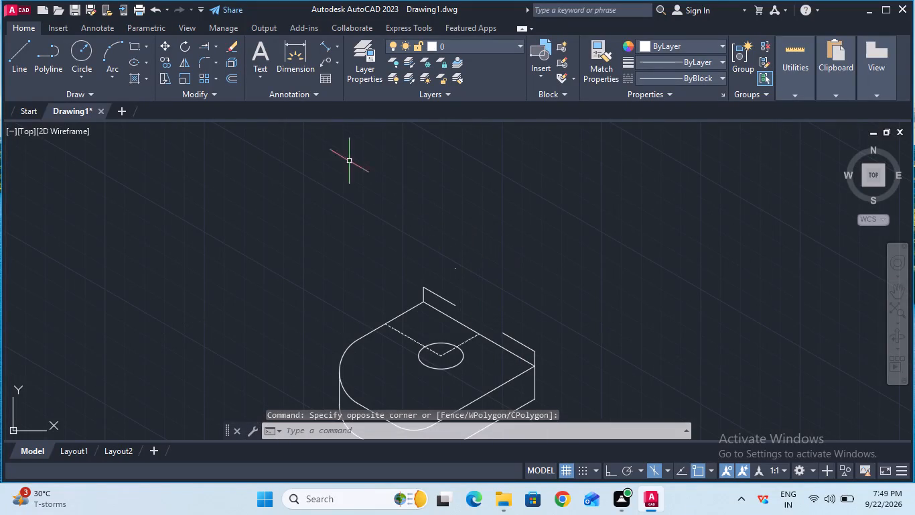
{"action": "left_click", "coordinate": [23, 76]}
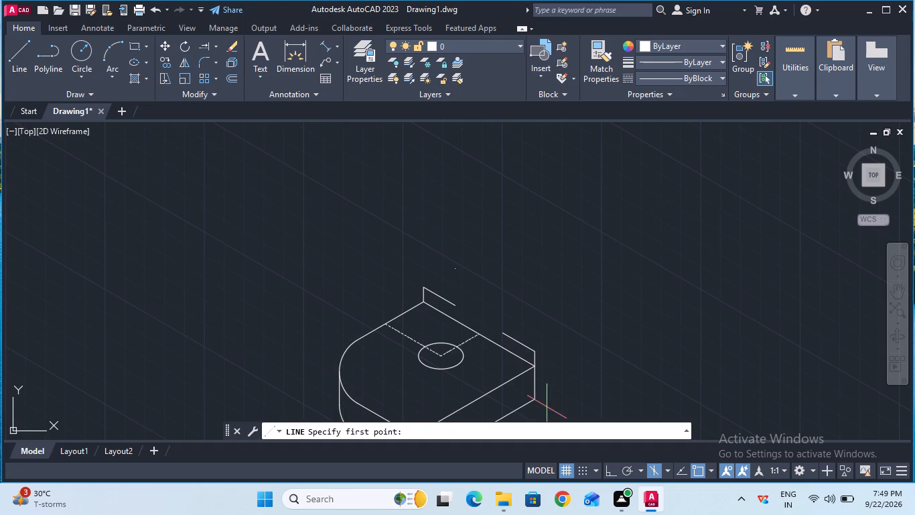
{"action": "left_click", "coordinate": [535, 400]}
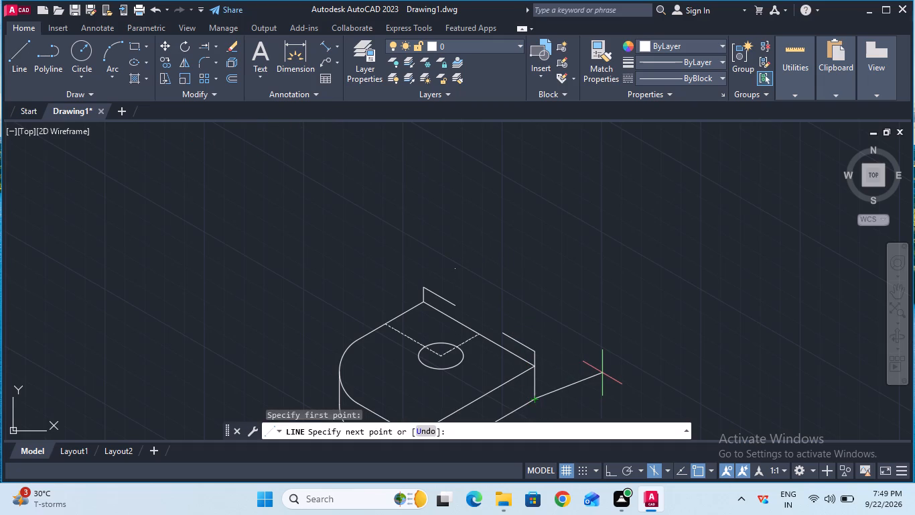
{"action": "key", "text": "F8"}
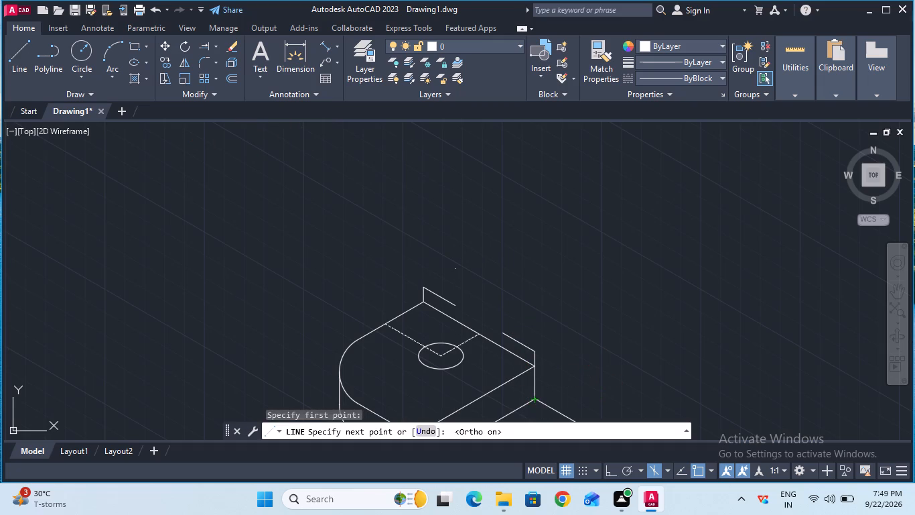
{"action": "key", "text": "F5"}
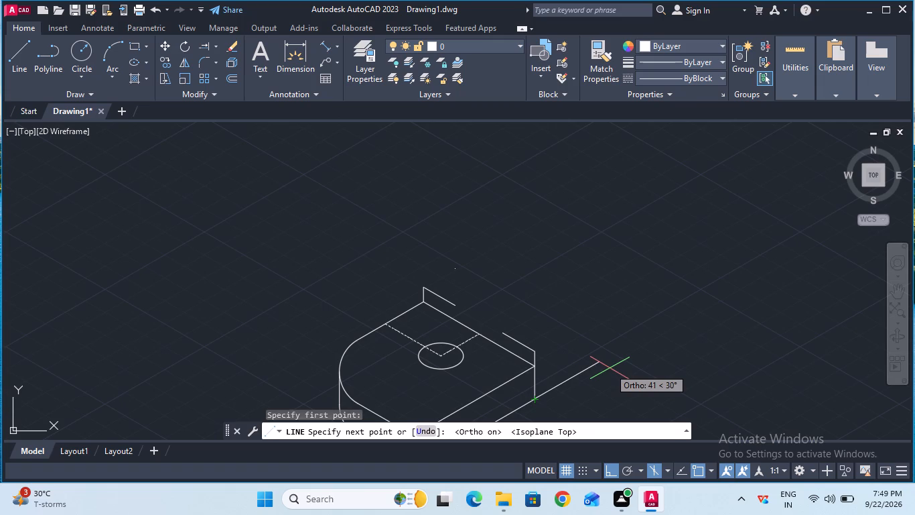
{"action": "type", "text": "52"}
{"action": "key", "text": "Return"}
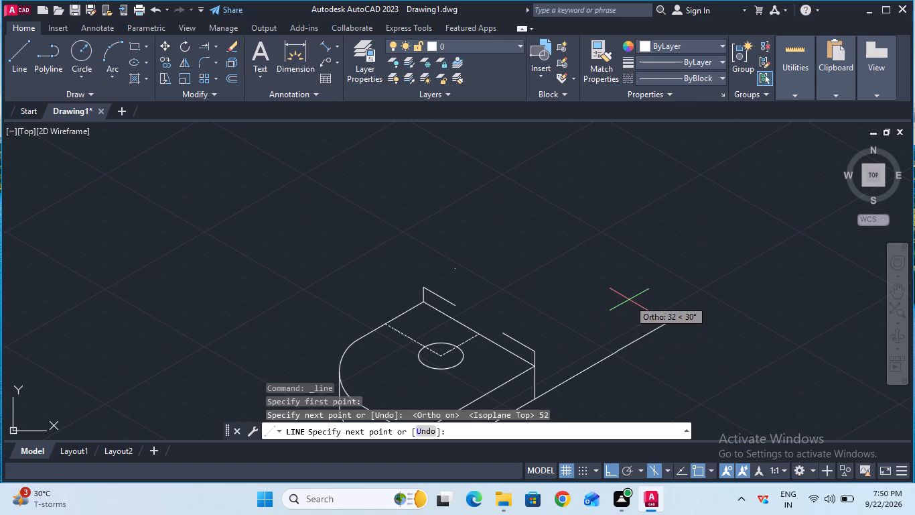
{"action": "key", "text": "Escape"}
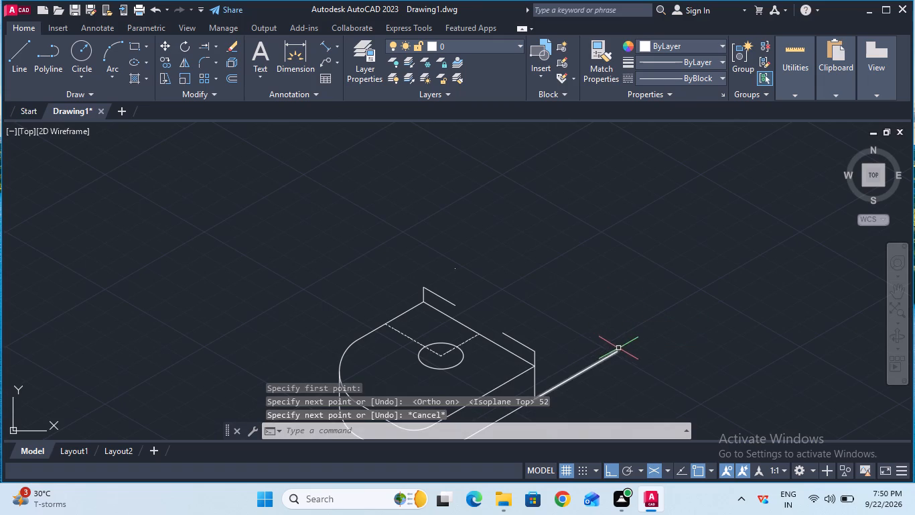
From the free end of the 52 mm line, draw a 65 mm vertical line and an 8 mm return at 210° in the right isoplane.
{"action": "left_click", "coordinate": [28, 52]}
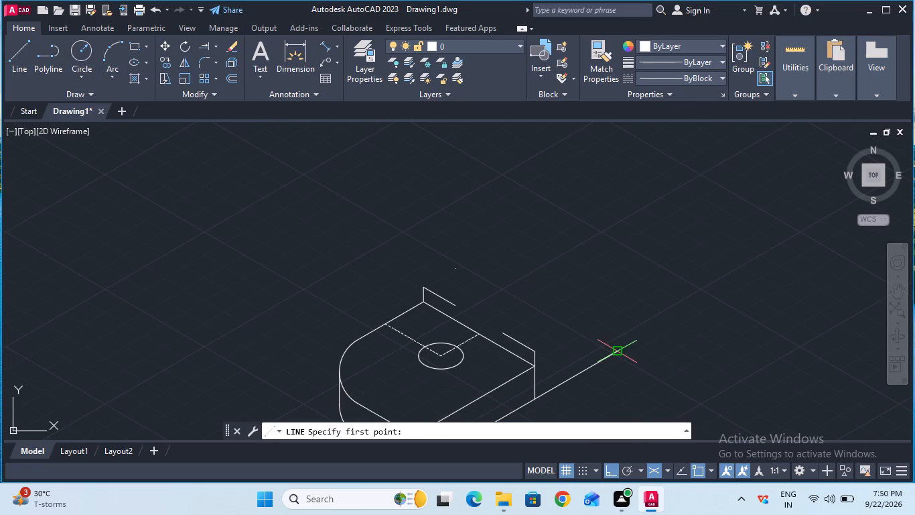
{"action": "left_click", "coordinate": [618, 352]}
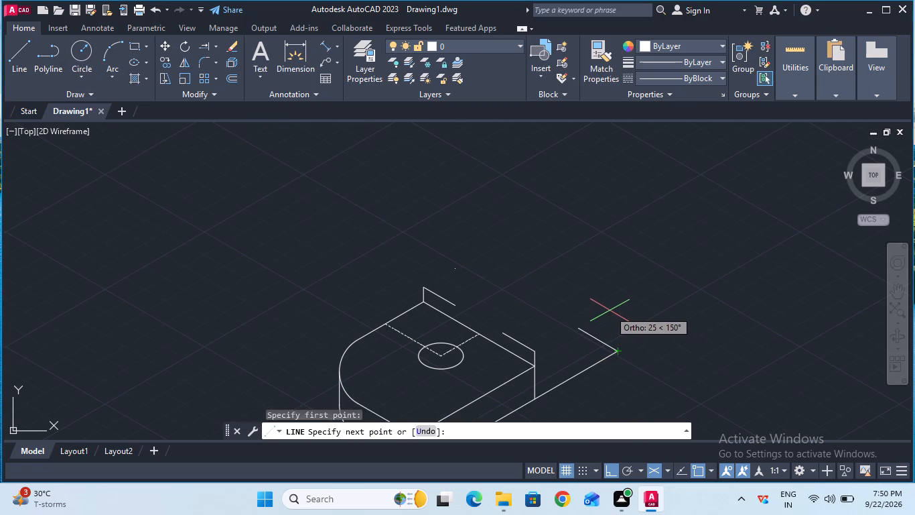
{"action": "key", "text": "F5"}
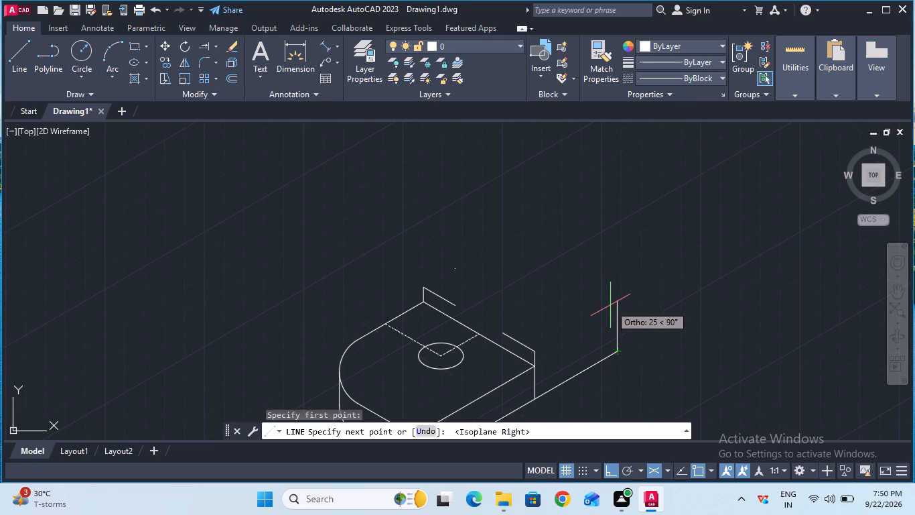
{"action": "type", "text": "65"}
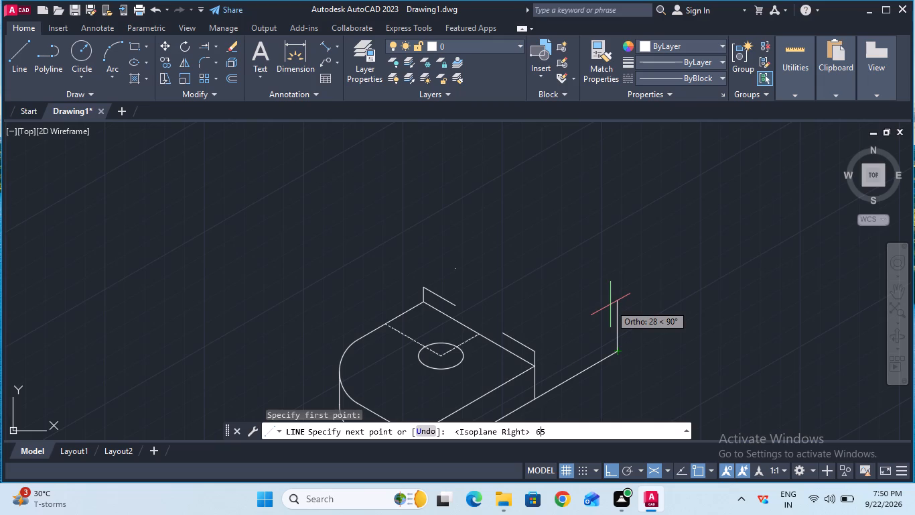
{"action": "key", "text": "Return"}
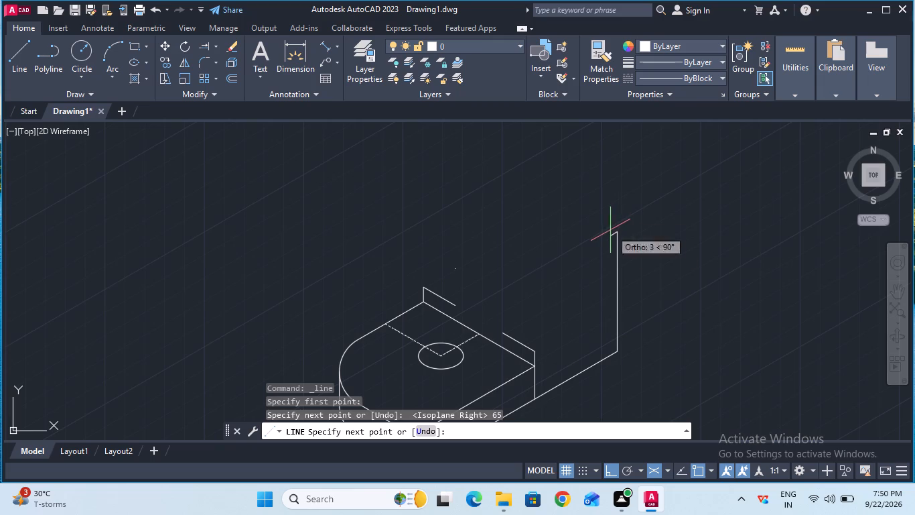
{"action": "key", "text": "8"}
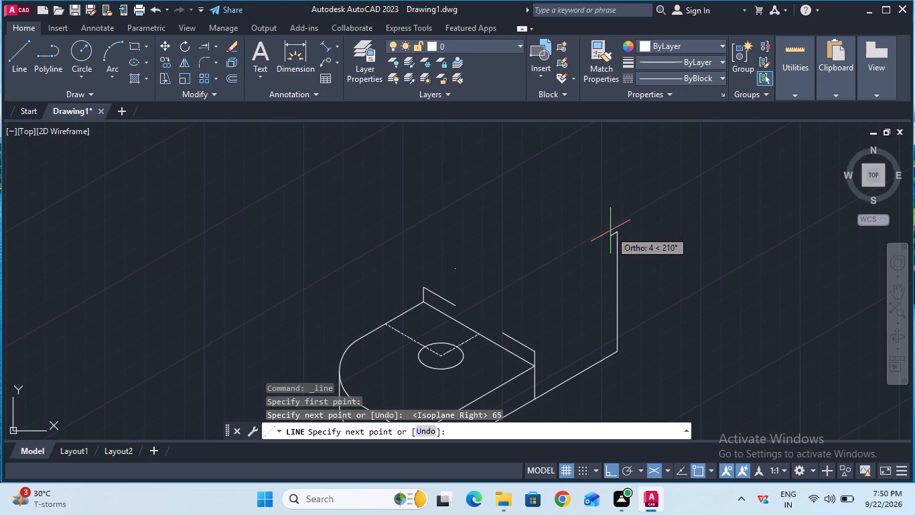
{"action": "key", "text": "Return"}
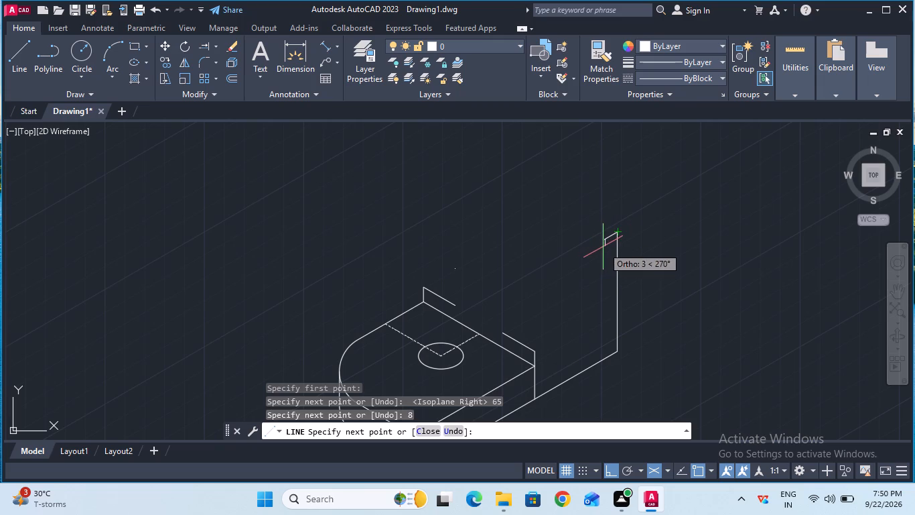
{"action": "key", "text": "Escape"}
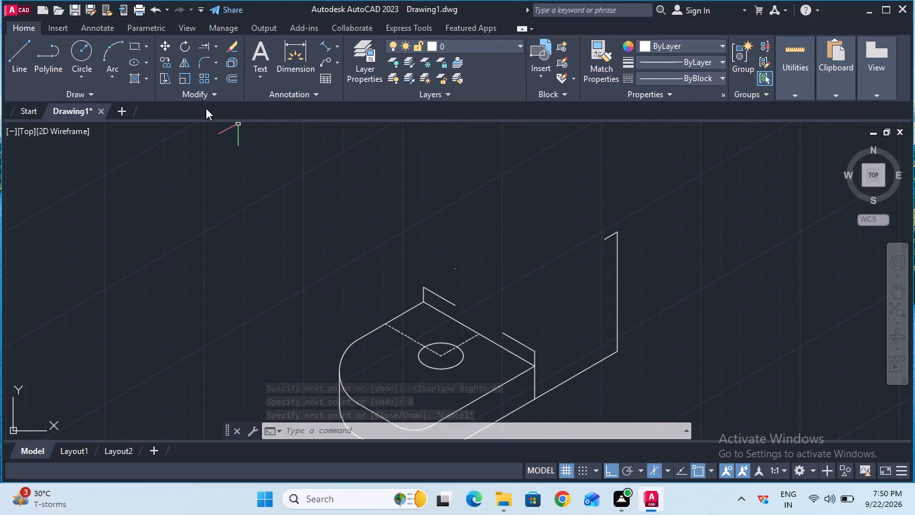
{"action": "left_click", "coordinate": [119, 78]}
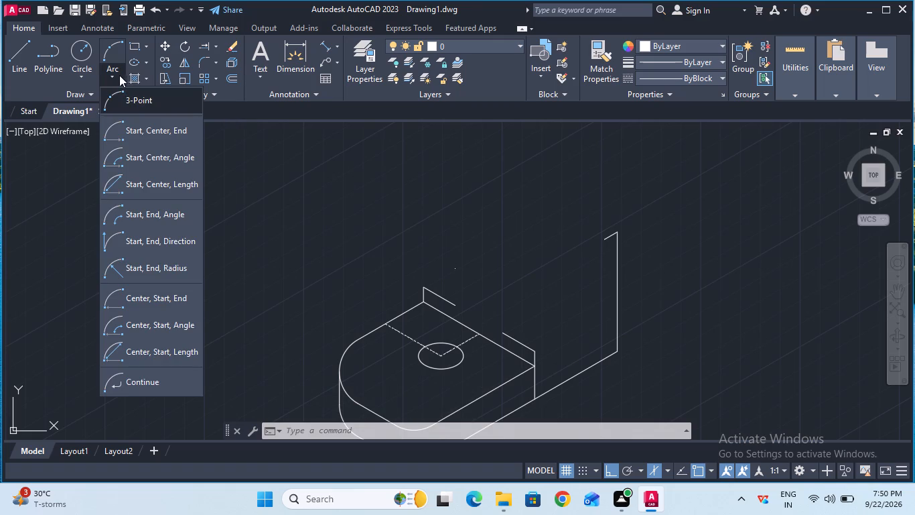
{"action": "key", "text": "Escape"}
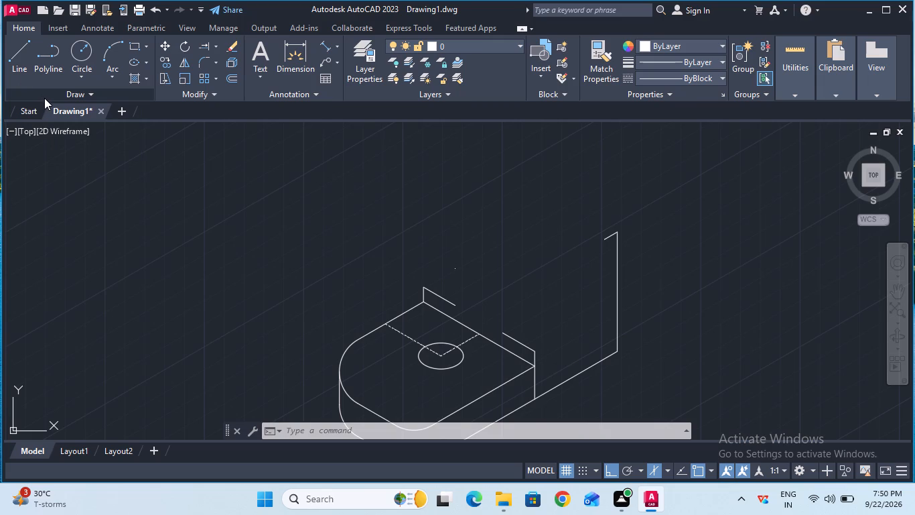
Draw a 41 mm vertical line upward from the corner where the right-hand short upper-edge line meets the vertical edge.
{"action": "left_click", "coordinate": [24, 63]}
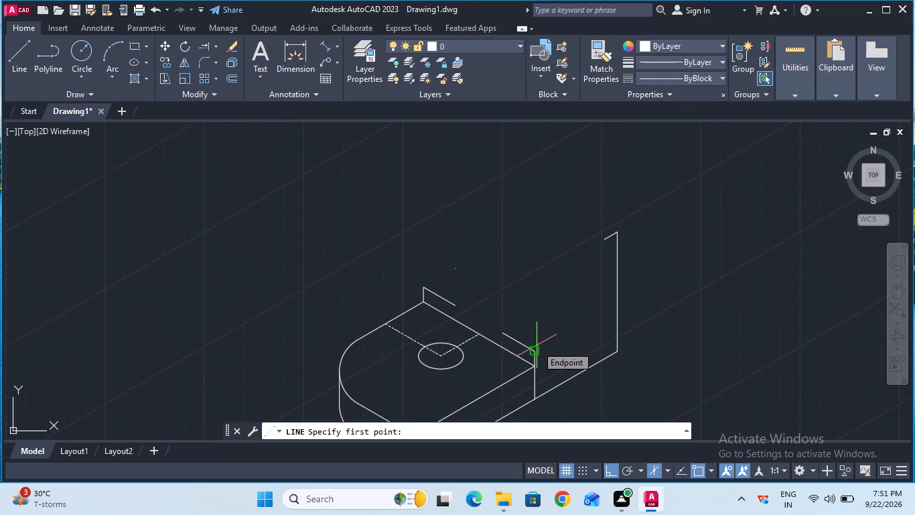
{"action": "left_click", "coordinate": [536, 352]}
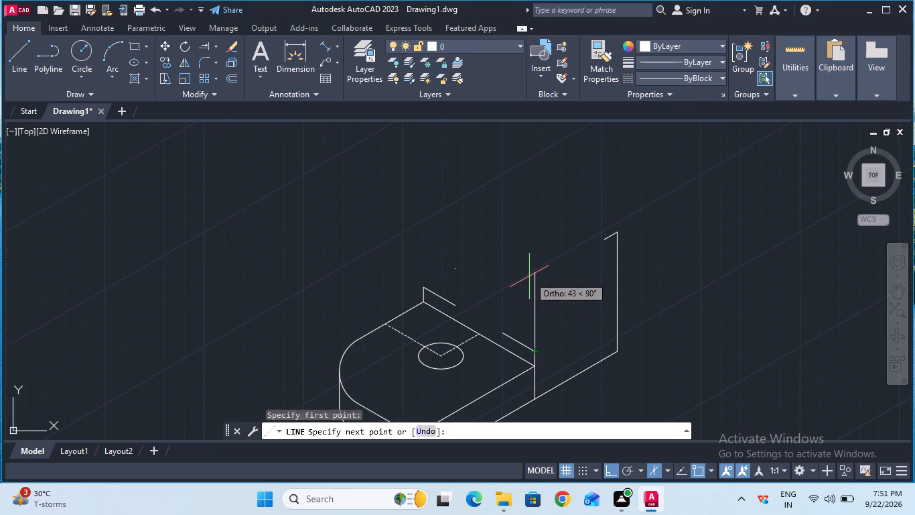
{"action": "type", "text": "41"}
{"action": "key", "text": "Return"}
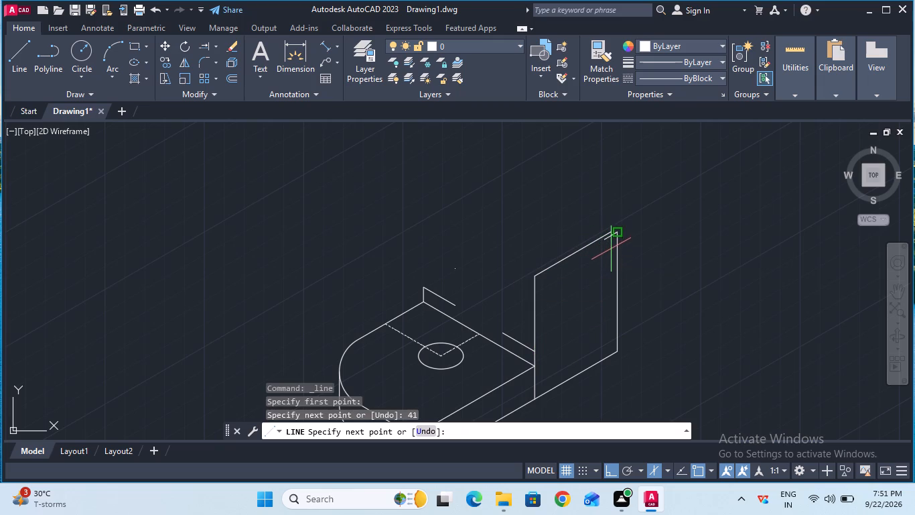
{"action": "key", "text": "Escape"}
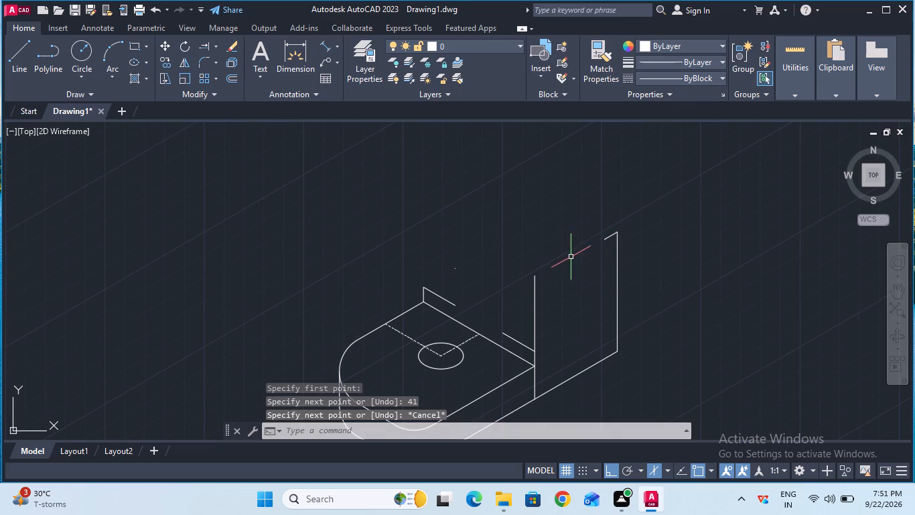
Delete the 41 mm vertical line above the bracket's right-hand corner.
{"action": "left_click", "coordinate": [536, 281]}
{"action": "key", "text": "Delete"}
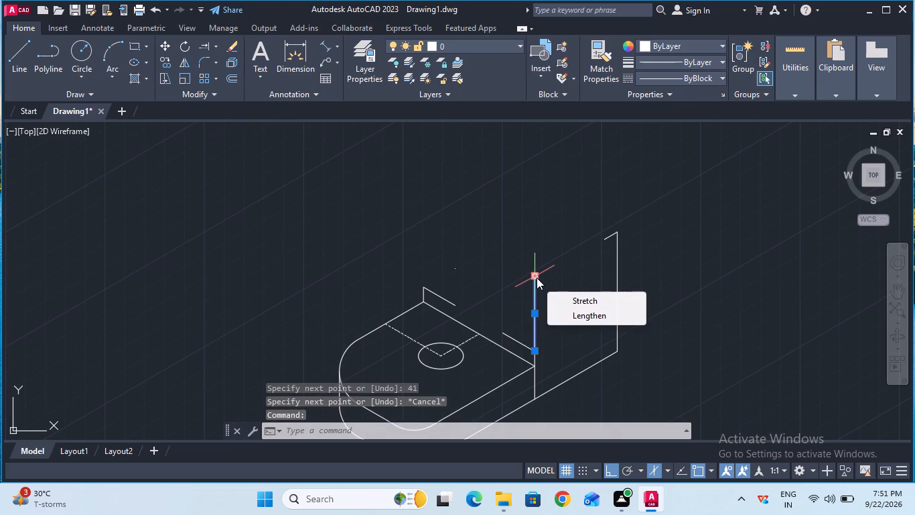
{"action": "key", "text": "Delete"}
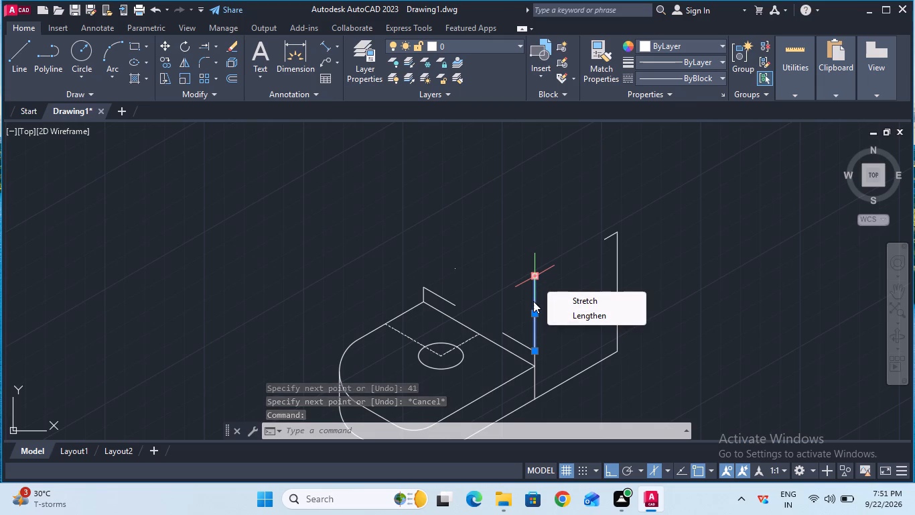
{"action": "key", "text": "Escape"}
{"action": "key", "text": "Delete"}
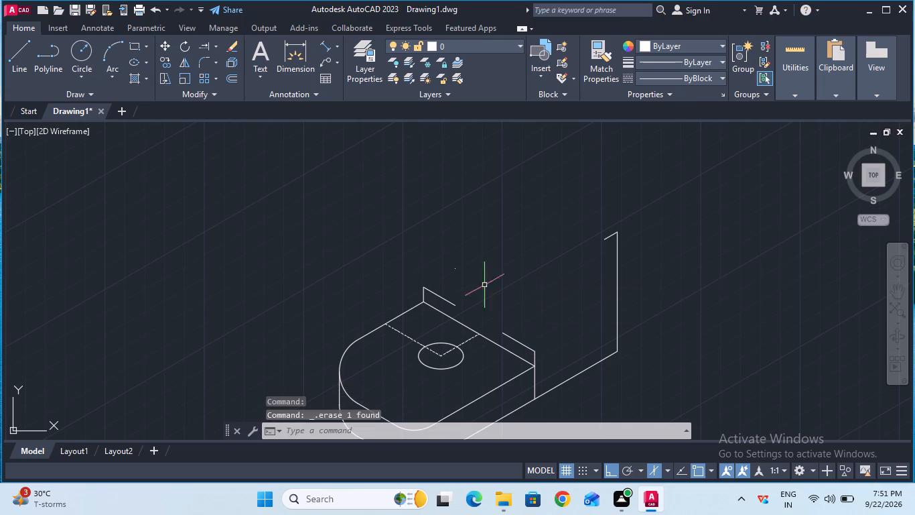
Draw a 40 mm vertical line upward from the corner where the right-hand short upper-edge line meets the vertical edge.
{"action": "double_click", "coordinate": [24, 68]}
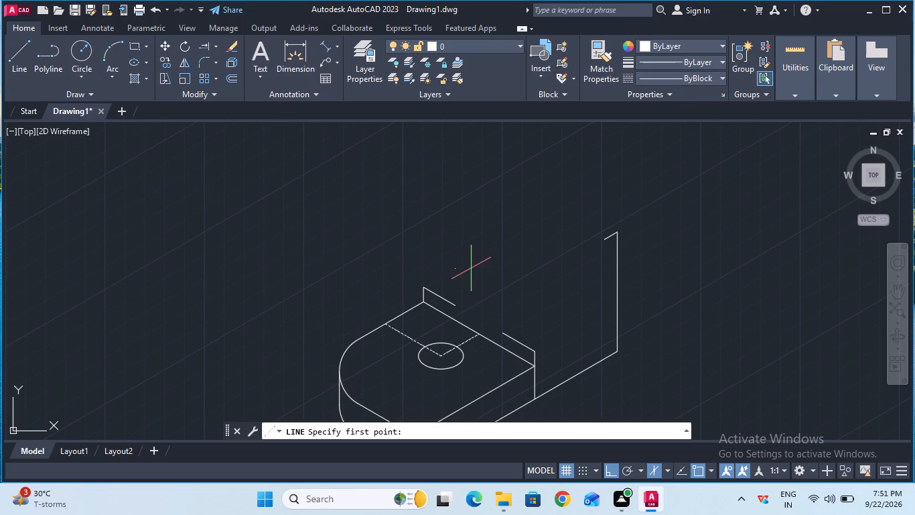
{"action": "left_click", "coordinate": [535, 352]}
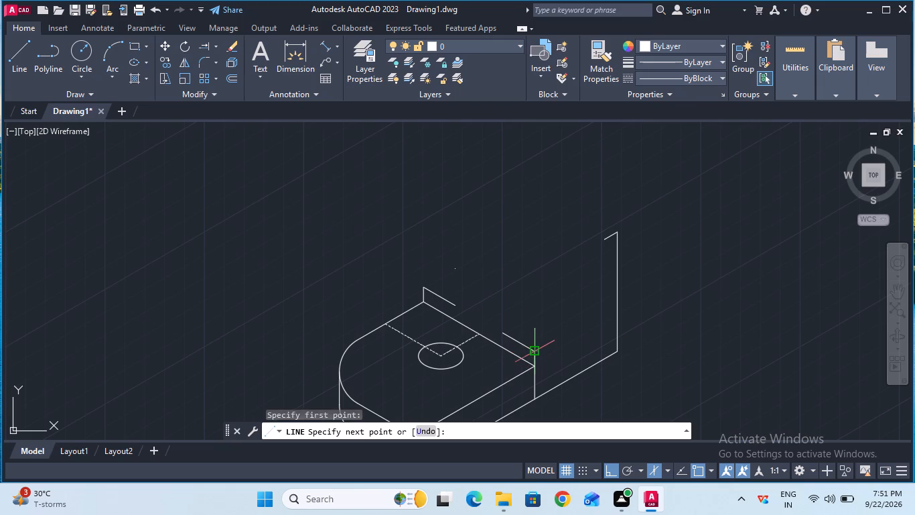
{"action": "type", "text": "40"}
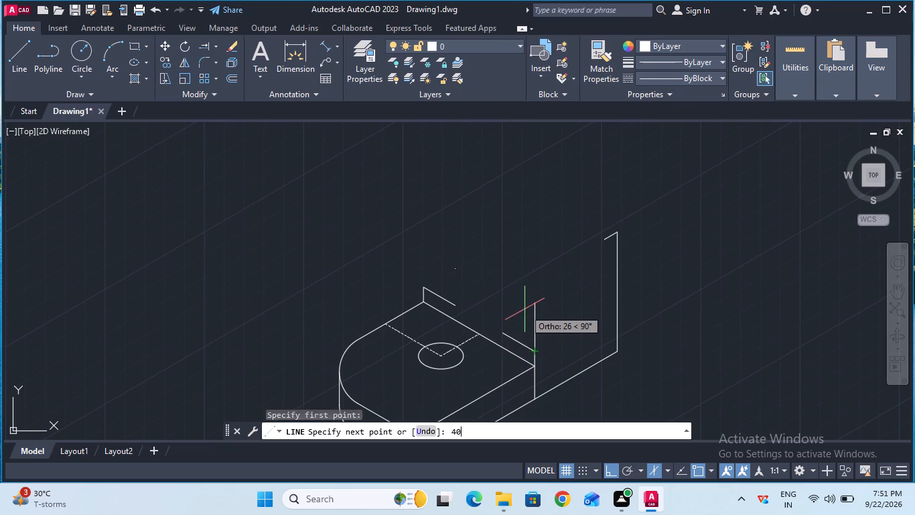
{"action": "key", "text": "Return"}
{"action": "key", "text": "Escape"}
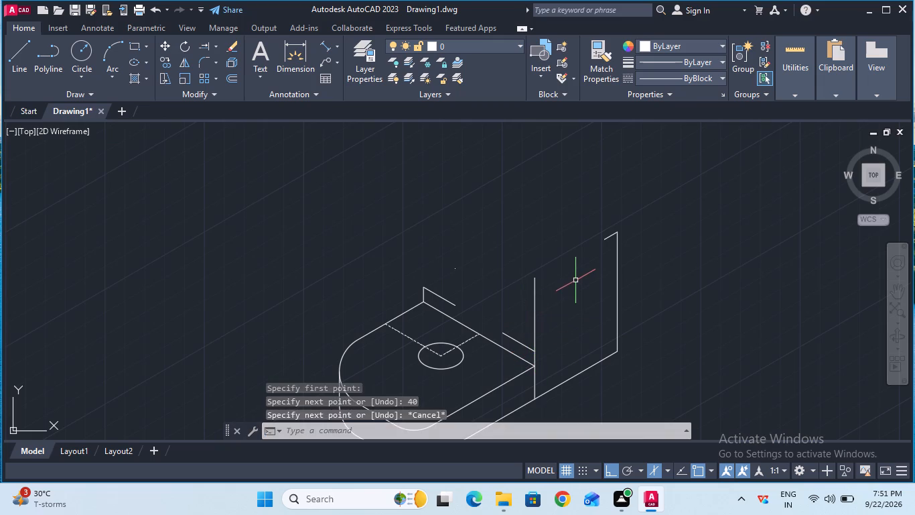
Connect the top of the 40 mm vertical line to the free end of the 8 mm line with a straight line.
{"action": "double_click", "coordinate": [30, 79]}
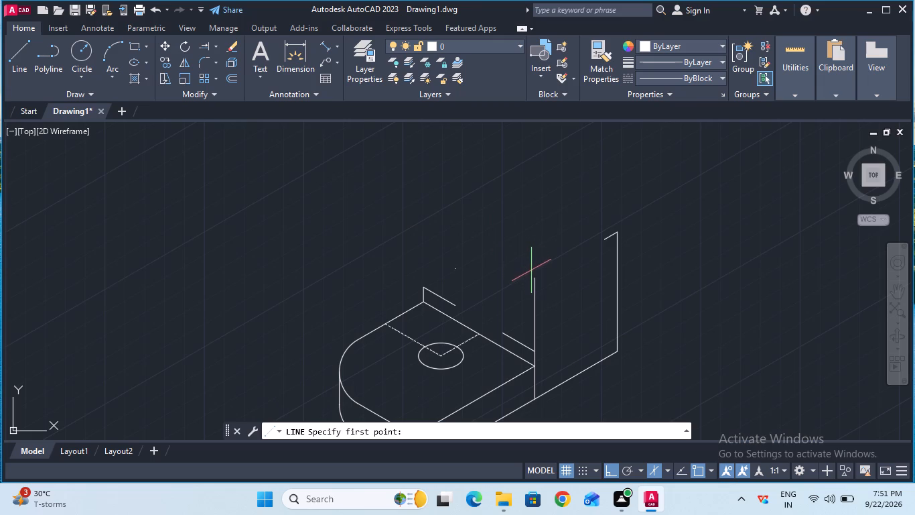
{"action": "left_click", "coordinate": [533, 276]}
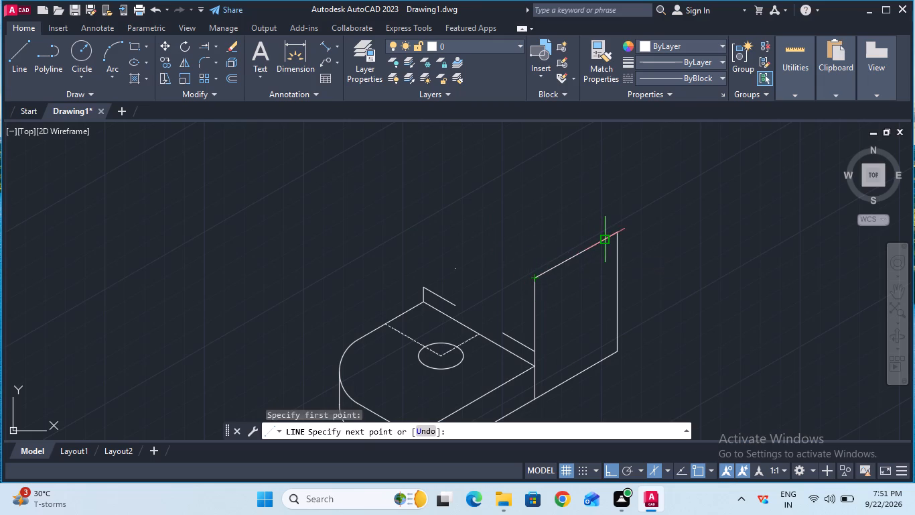
{"action": "left_click", "coordinate": [603, 241]}
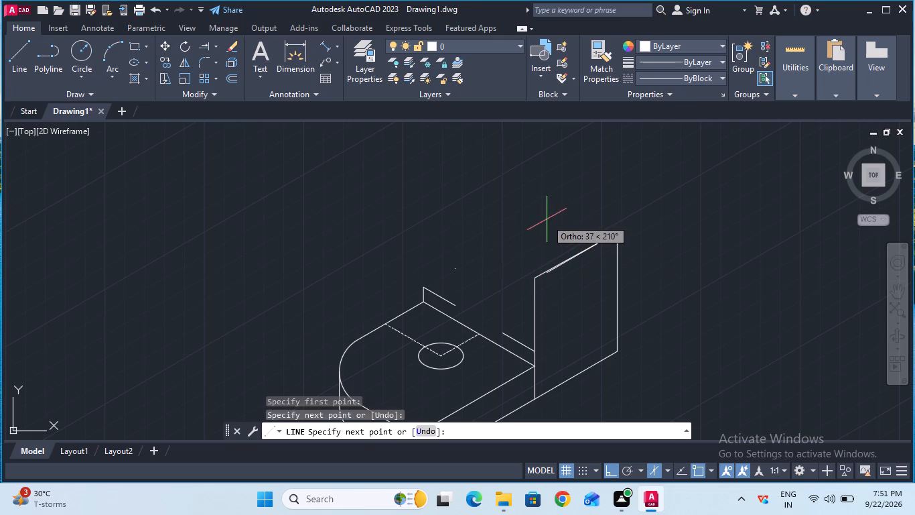
{"action": "key", "text": "Escape"}
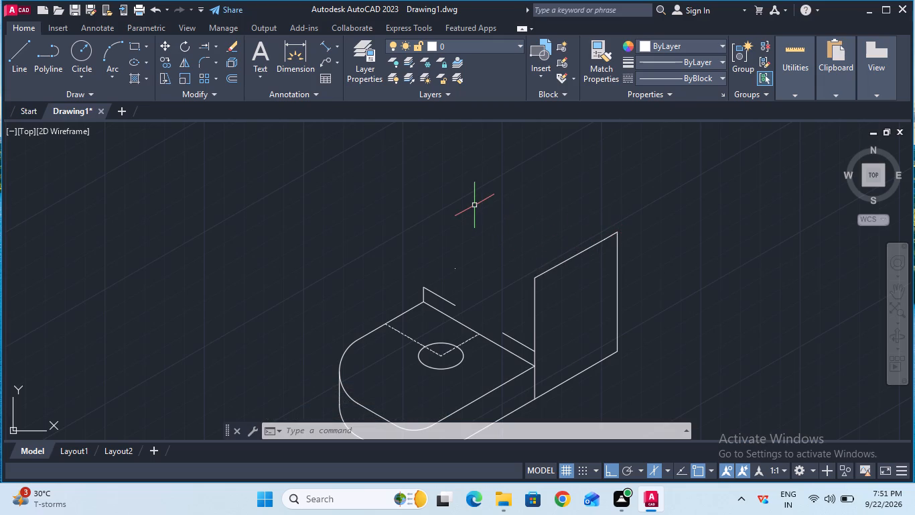
Draw an isocircle of radius 40 mm centred on the top of the upright face's 40 mm vertical line.
{"action": "type", "text": "ell"}
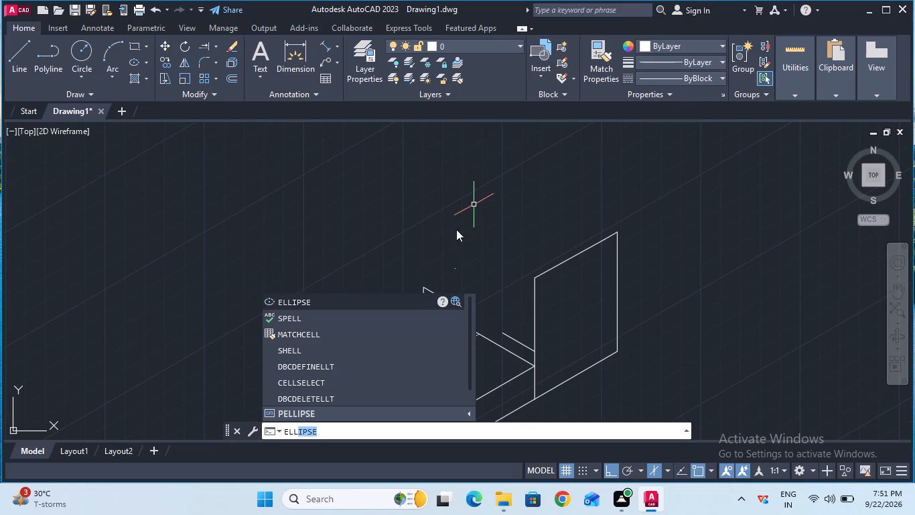
{"action": "left_click", "coordinate": [391, 304]}
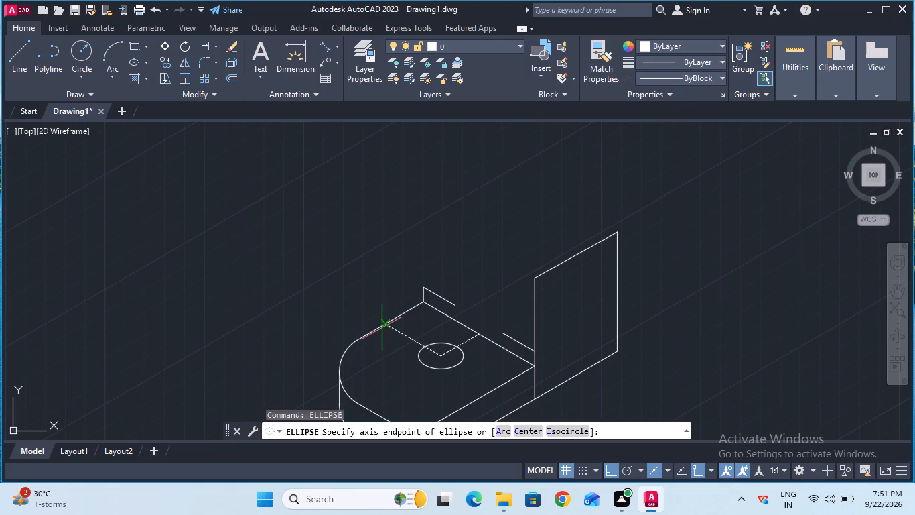
{"action": "double_click", "coordinate": [555, 430]}
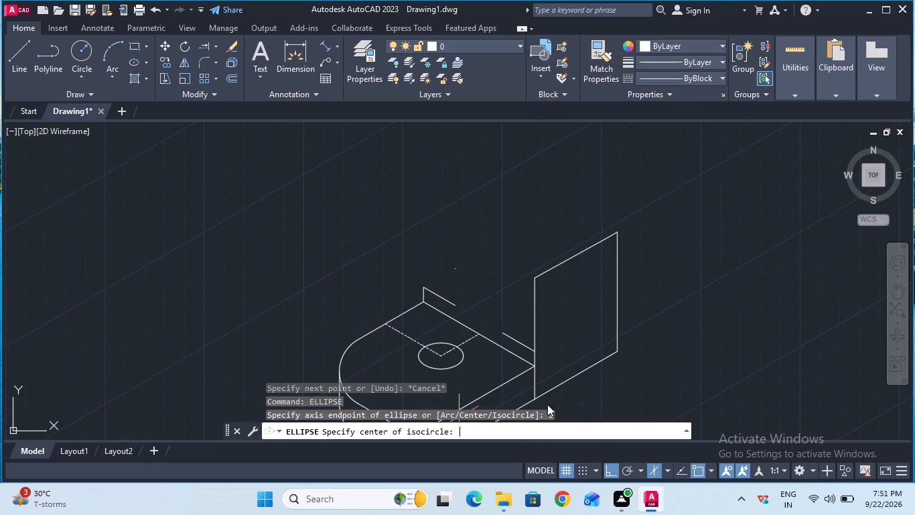
{"action": "left_click", "coordinate": [533, 281]}
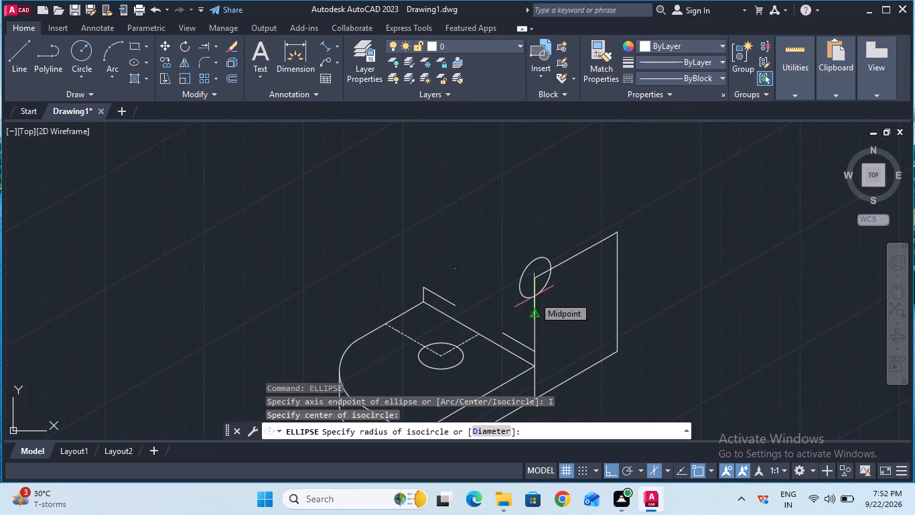
{"action": "type", "text": "40"}
{"action": "key", "text": "Return"}
{"action": "key", "text": "Escape"}
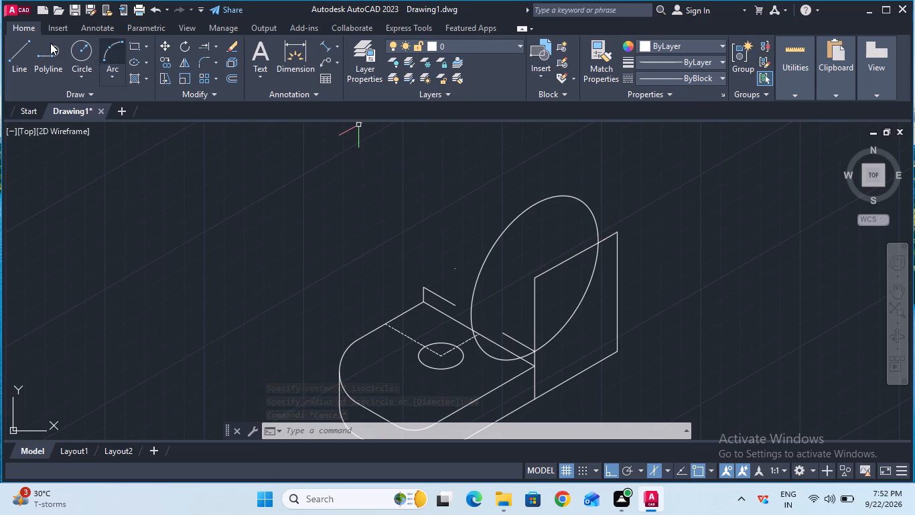
Measure the distance along the upright face's sloping top edge from the isocircle to the outer top corner.
{"action": "left_click", "coordinate": [21, 48]}
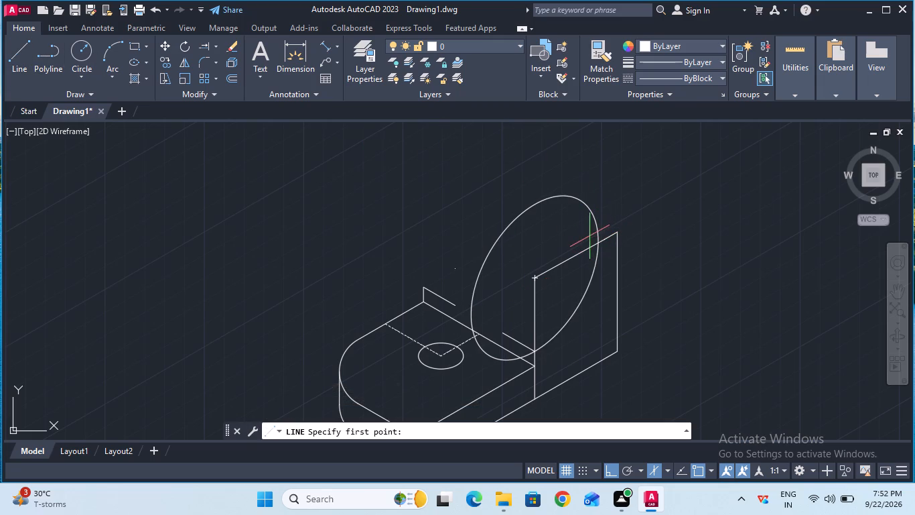
{"action": "key", "text": "Escape"}
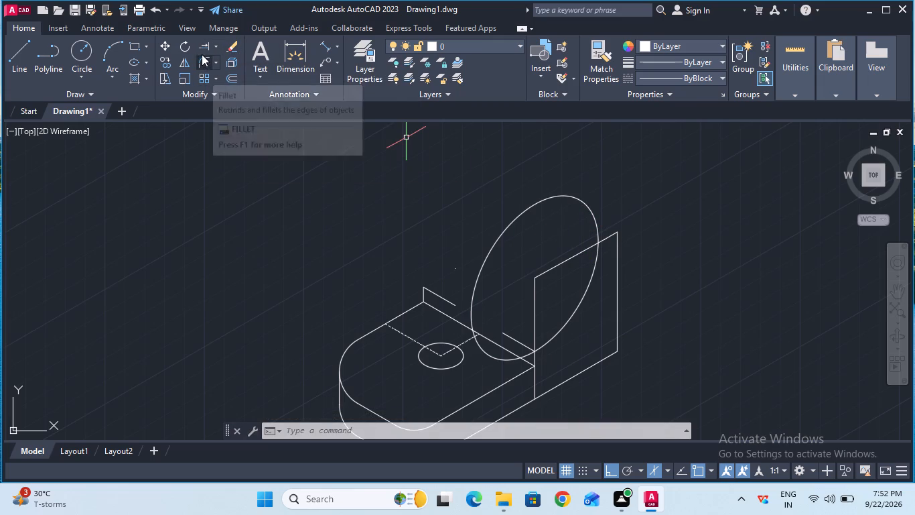
{"action": "left_click", "coordinate": [324, 49]}
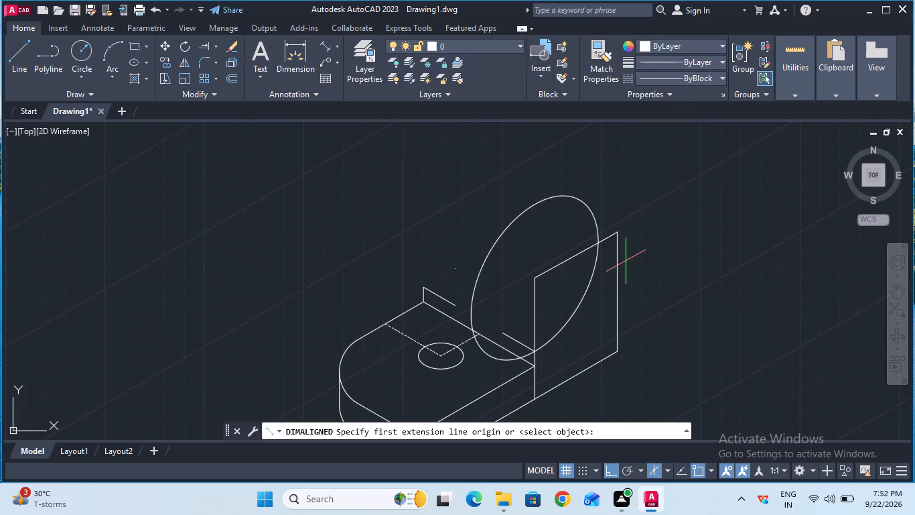
{"action": "left_click", "coordinate": [617, 233]}
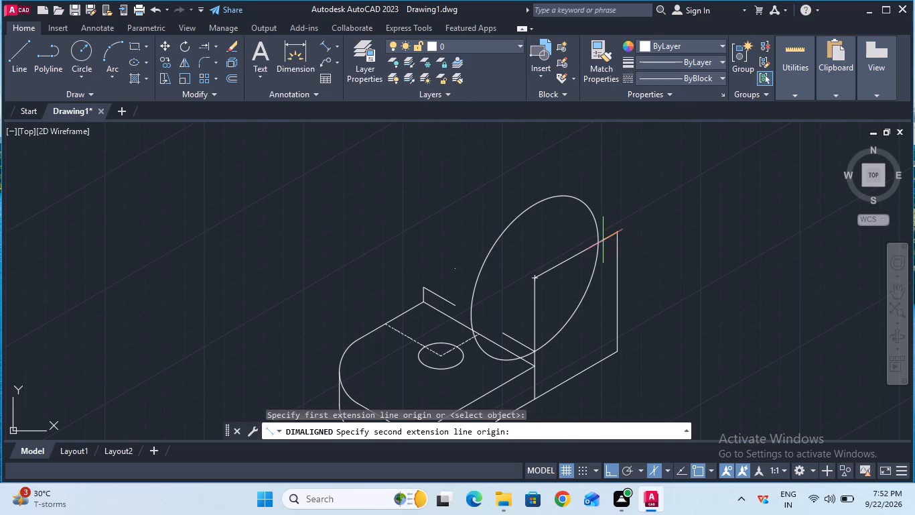
{"action": "left_click", "coordinate": [600, 241]}
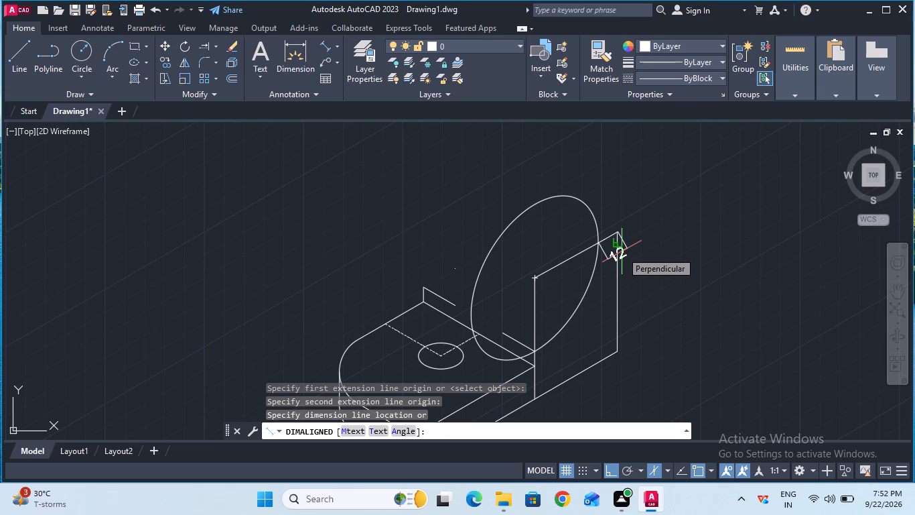
{"action": "key", "text": "Escape"}
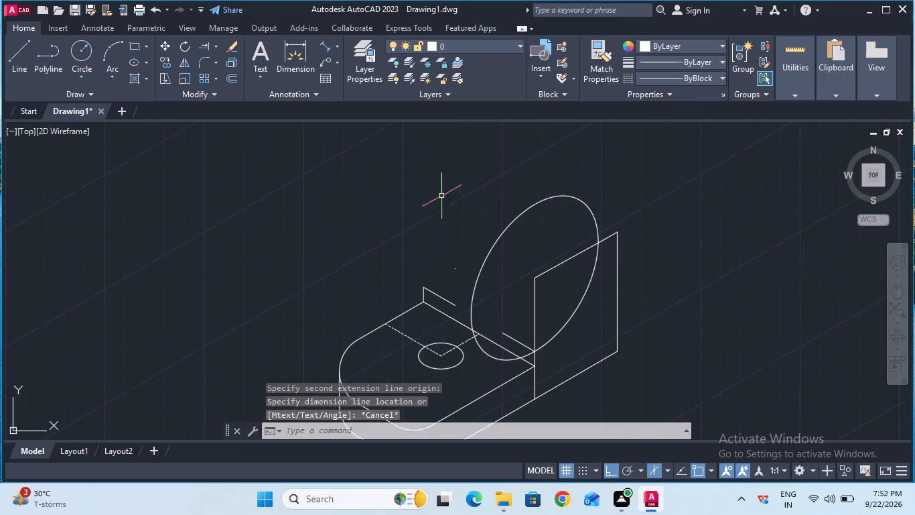
Move the large isocircle 4 mm along the upright face's sloping top edge towards the outer top corner.
{"action": "left_click", "coordinate": [165, 50]}
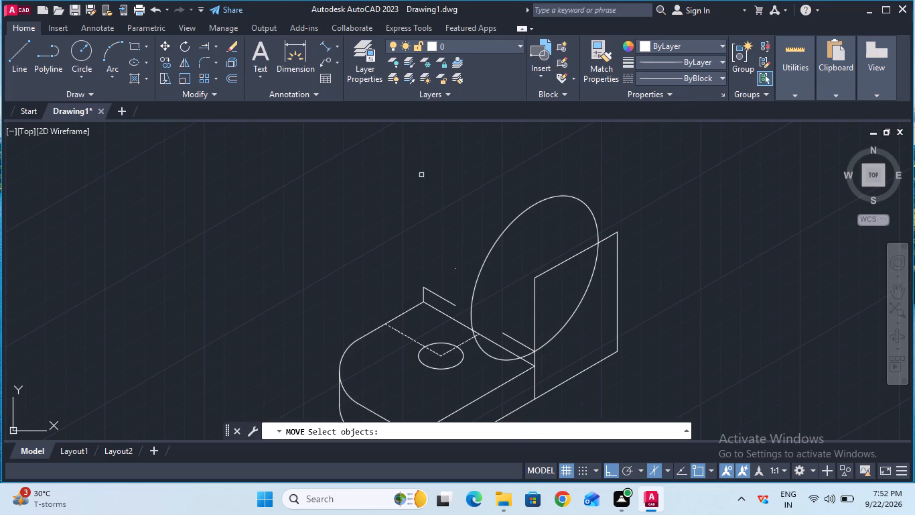
{"action": "left_click", "coordinate": [597, 233]}
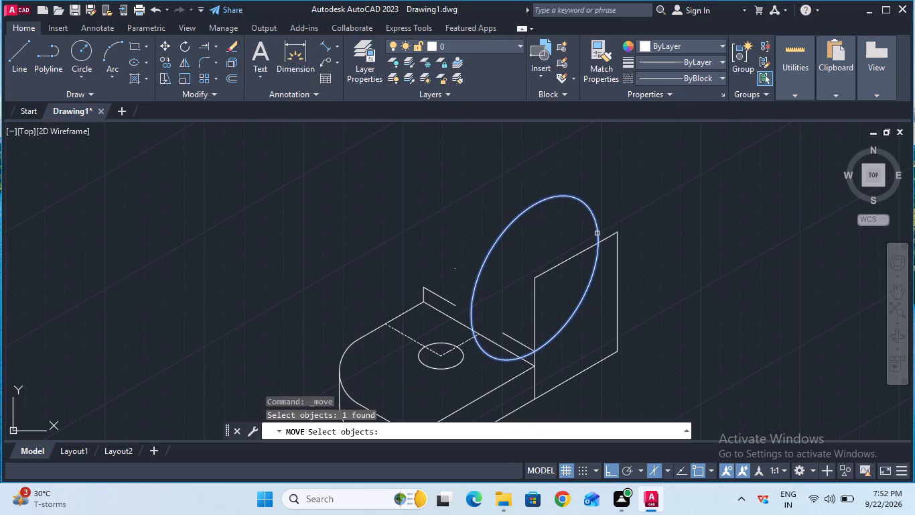
{"action": "key", "text": "Return"}
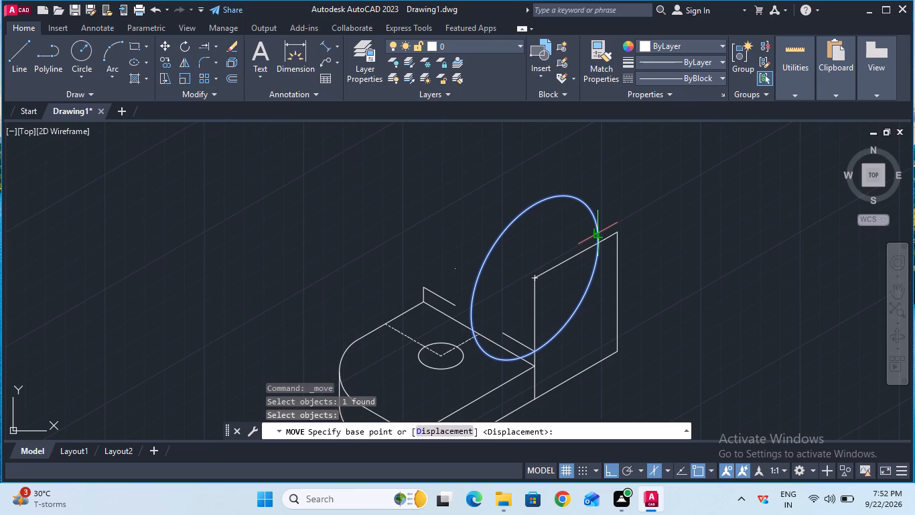
{"action": "left_click", "coordinate": [598, 241]}
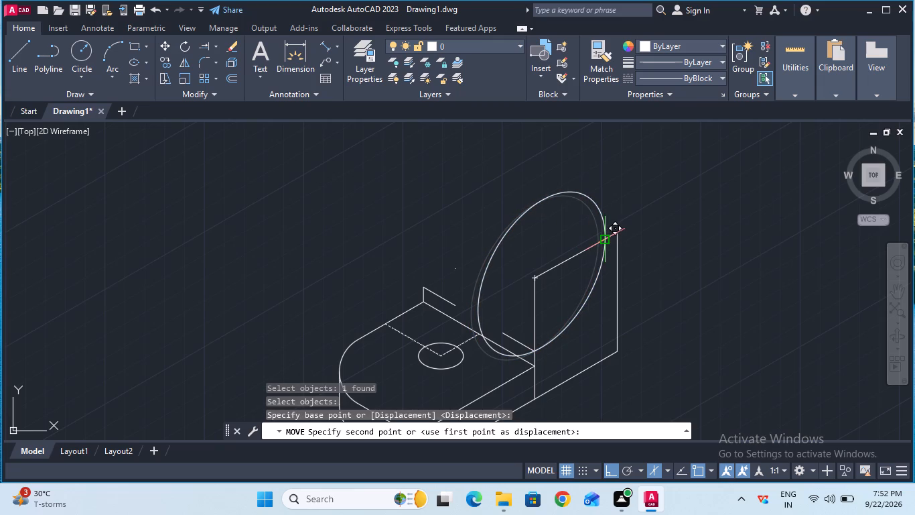
{"action": "key", "text": "4"}
{"action": "key", "text": "Return"}
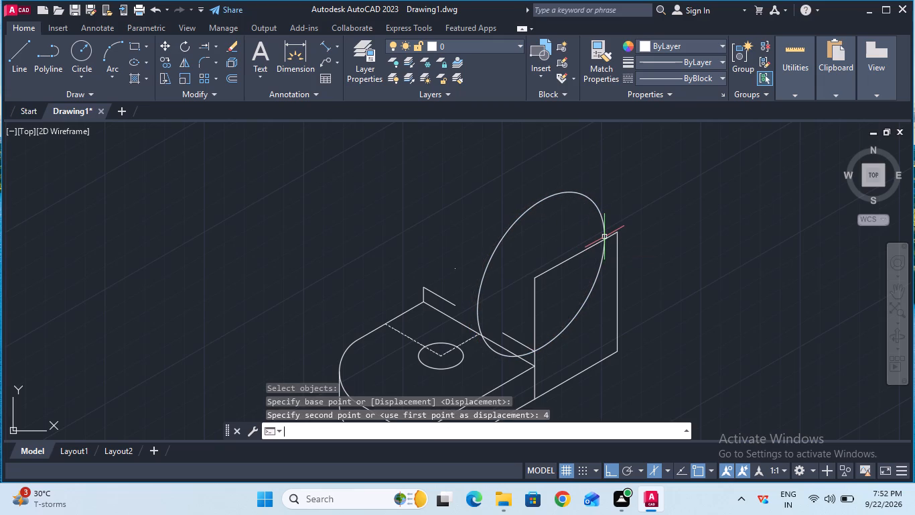
{"action": "key", "text": "Escape"}
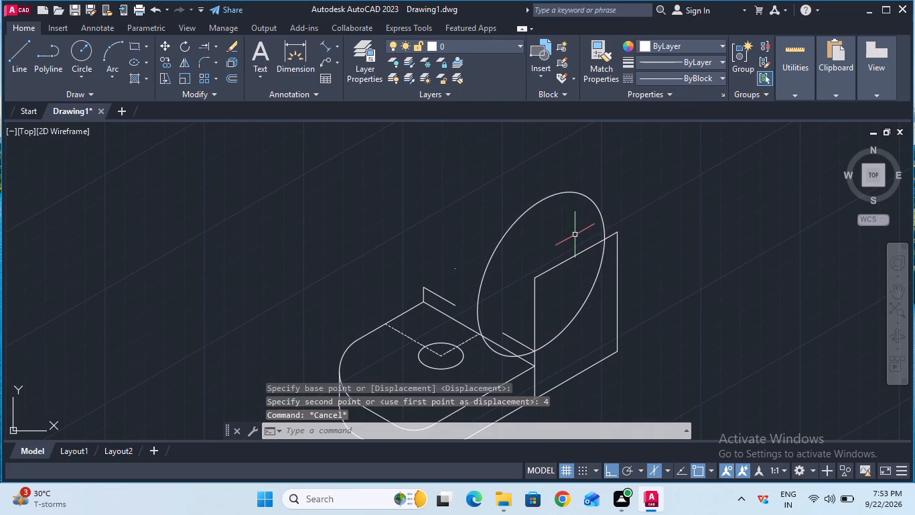
Measure the remaining length of the sloping top edge between the moved isocircle and the outer top corner.
{"action": "left_click", "coordinate": [321, 51]}
{"action": "left_click", "coordinate": [603, 240]}
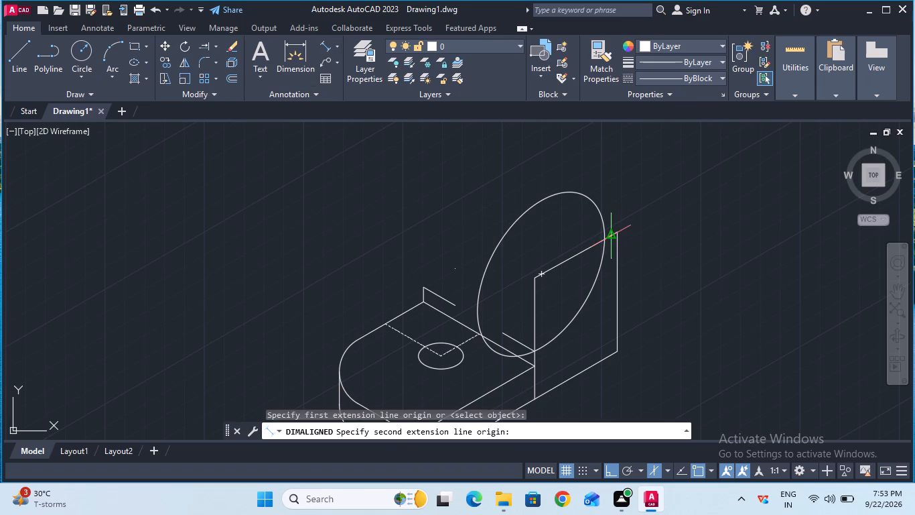
{"action": "left_click", "coordinate": [619, 234]}
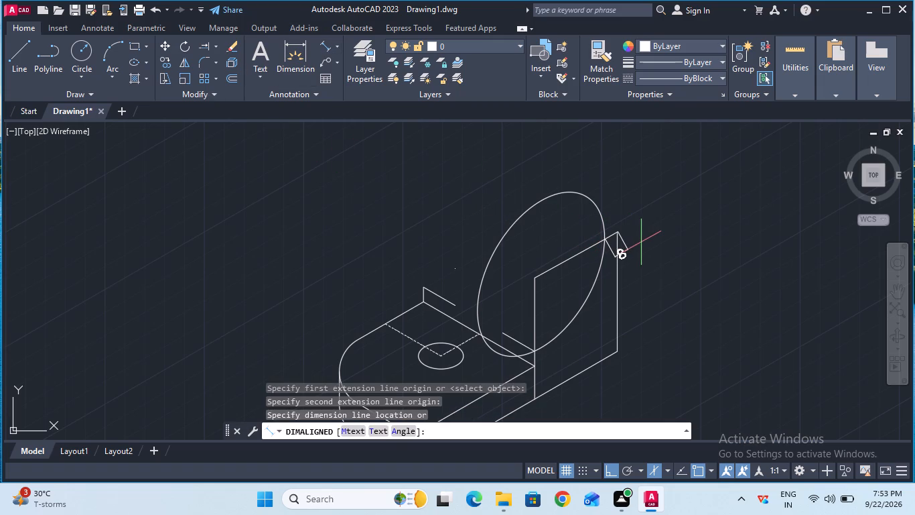
{"action": "key", "text": "Escape"}
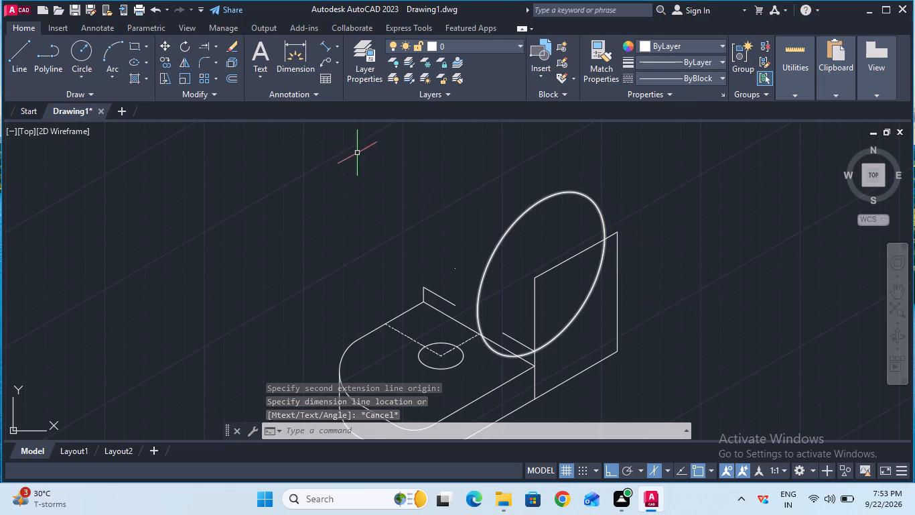
Trim the isocircle, sloping top edge and 40 mm vertical line, leaving a concave arc between the short top edge and the lower step corner.
{"action": "left_click", "coordinate": [214, 50]}
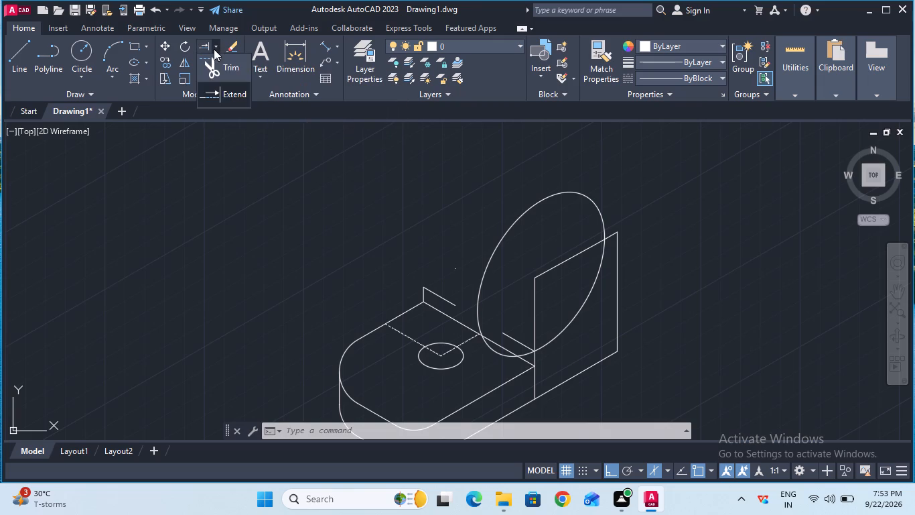
{"action": "left_click", "coordinate": [220, 66]}
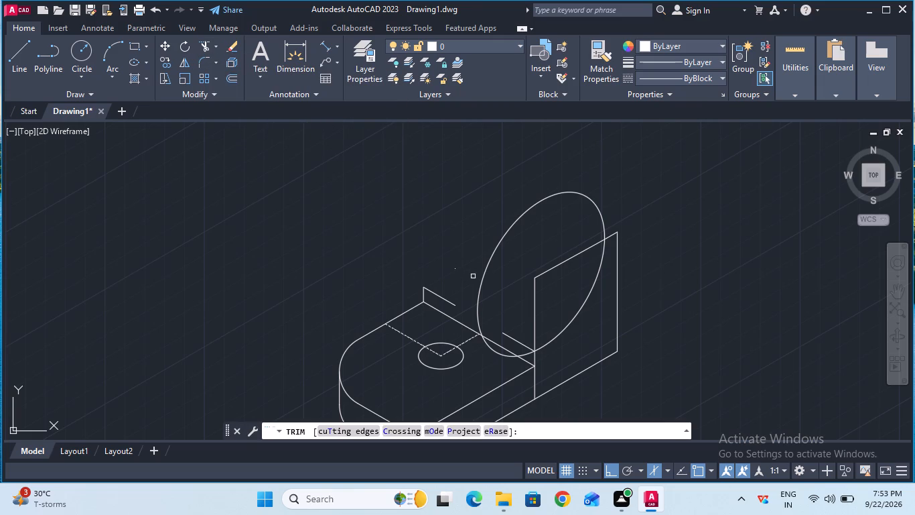
{"action": "left_click", "coordinate": [484, 279]}
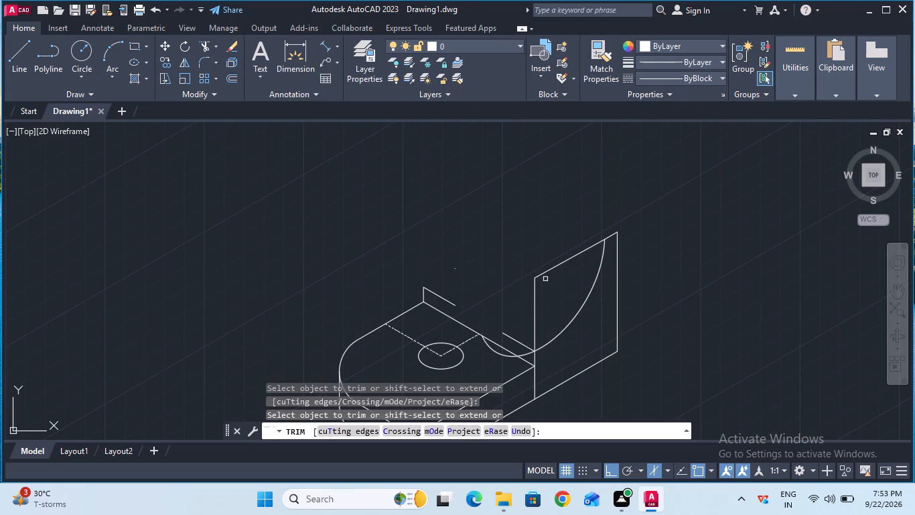
{"action": "left_click", "coordinate": [545, 272]}
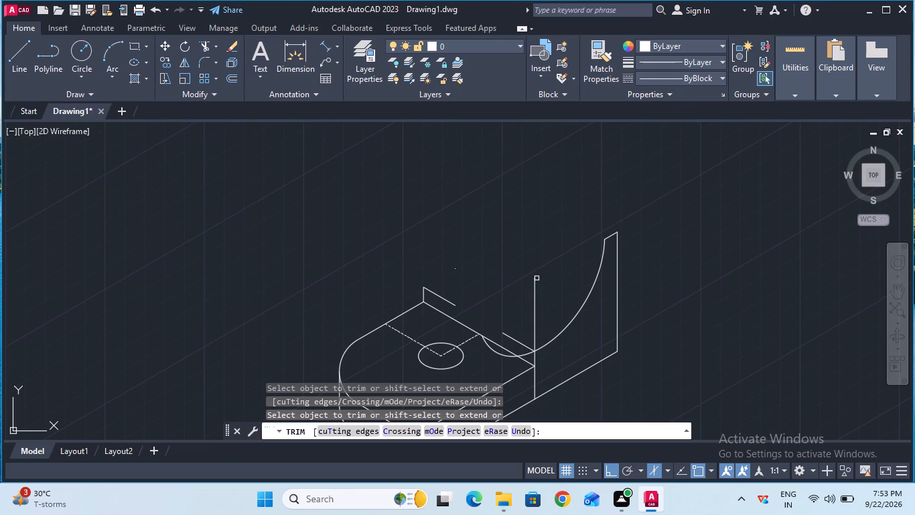
{"action": "left_click", "coordinate": [535, 278]}
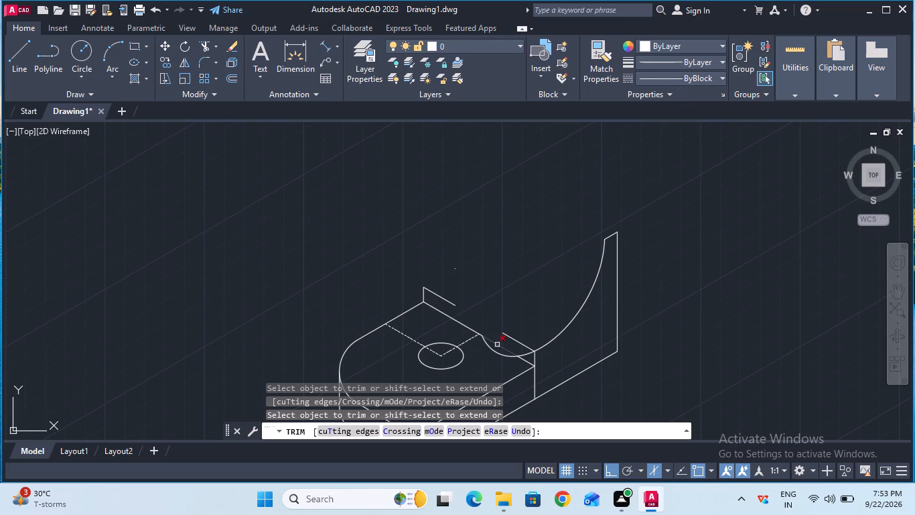
{"action": "left_click", "coordinate": [489, 347]}
{"action": "left_click", "coordinate": [520, 353]}
{"action": "key", "text": "Escape"}
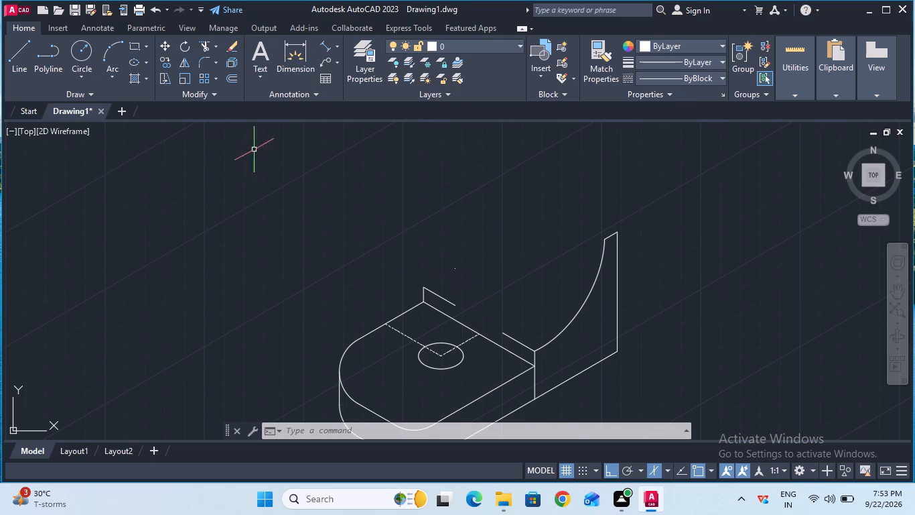
Copy the upright's concave arc 20 mm along the left isoplane, towards the free end of the adjoining step edge.
{"action": "left_click", "coordinate": [166, 61]}
{"action": "left_click", "coordinate": [578, 311]}
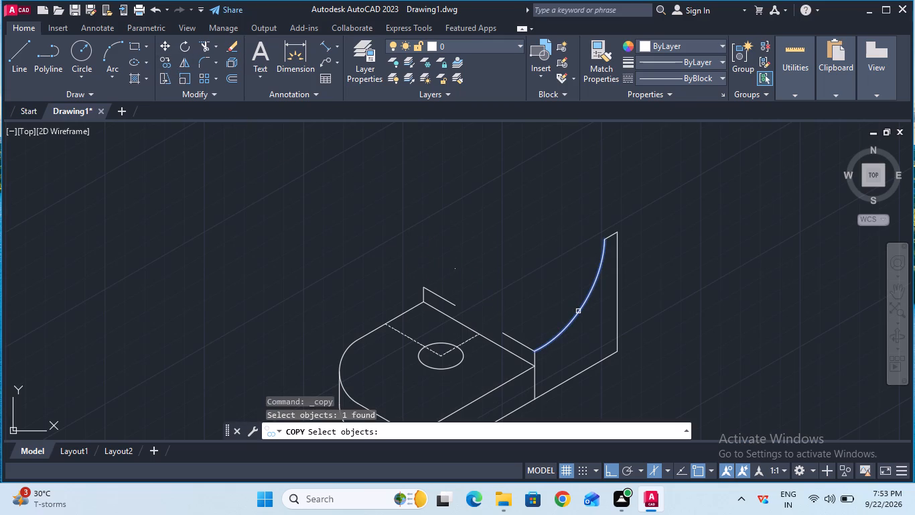
{"action": "key", "text": "Return"}
{"action": "left_click", "coordinate": [578, 311]}
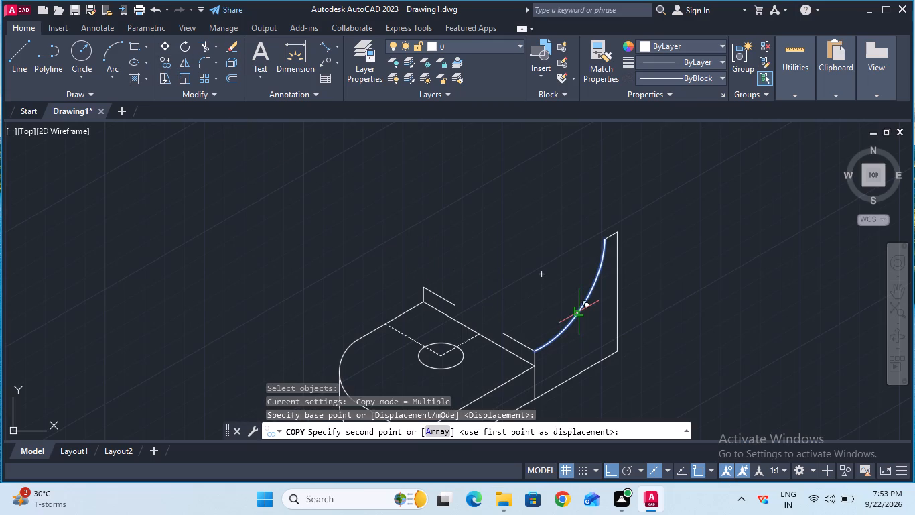
{"action": "key", "text": "F5"}
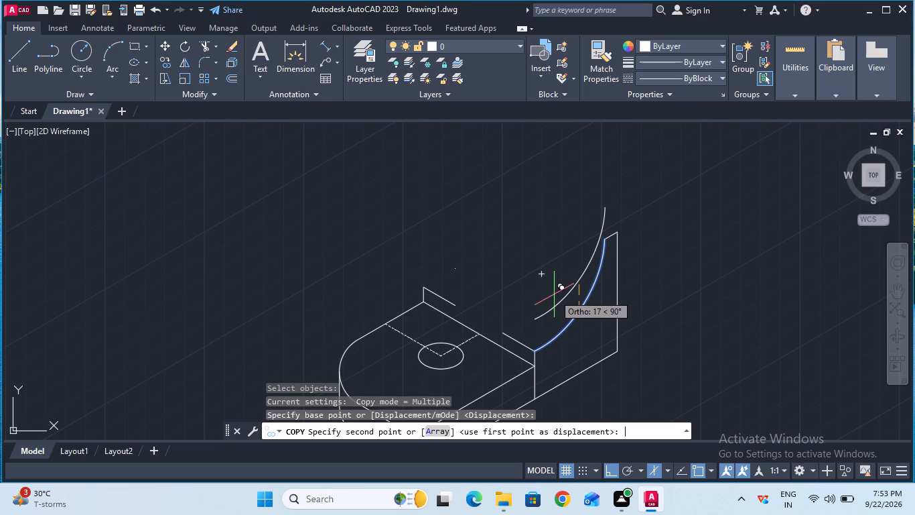
{"action": "key", "text": "2"}
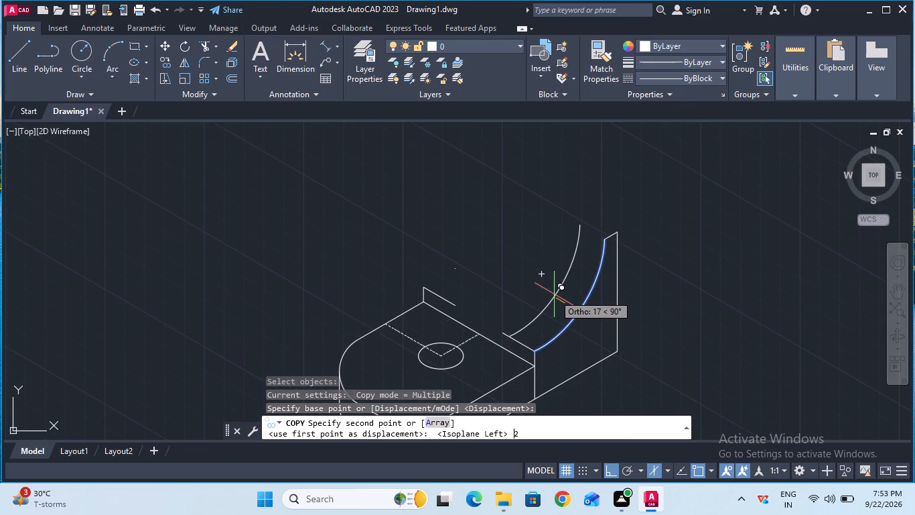
{"action": "key", "text": "0"}
{"action": "key", "text": "Return"}
{"action": "key", "text": "Escape"}
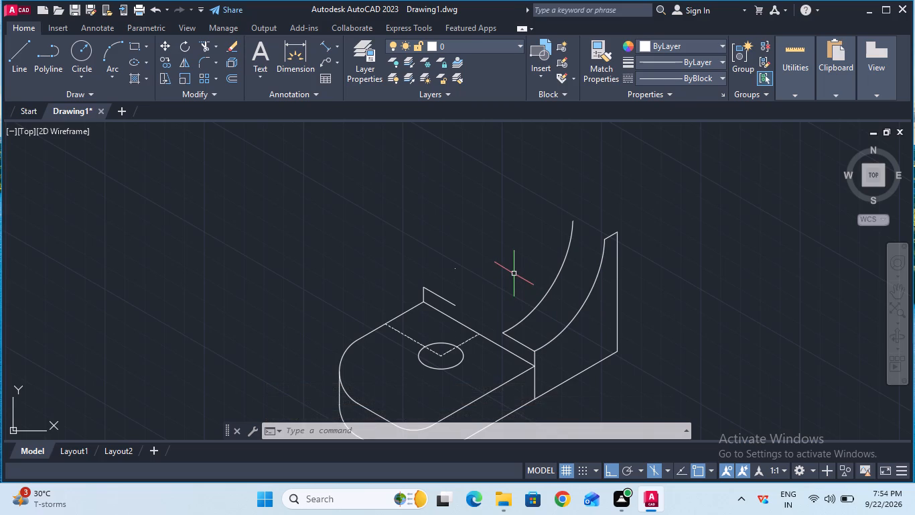
Draw a line joining the upper ends of the original and copied concave arcs.
{"action": "left_click", "coordinate": [27, 45]}
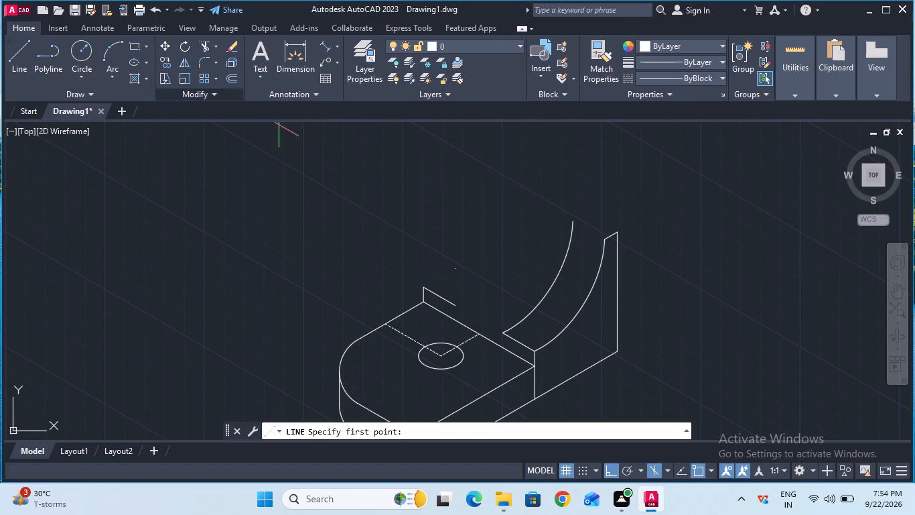
{"action": "left_click", "coordinate": [576, 221]}
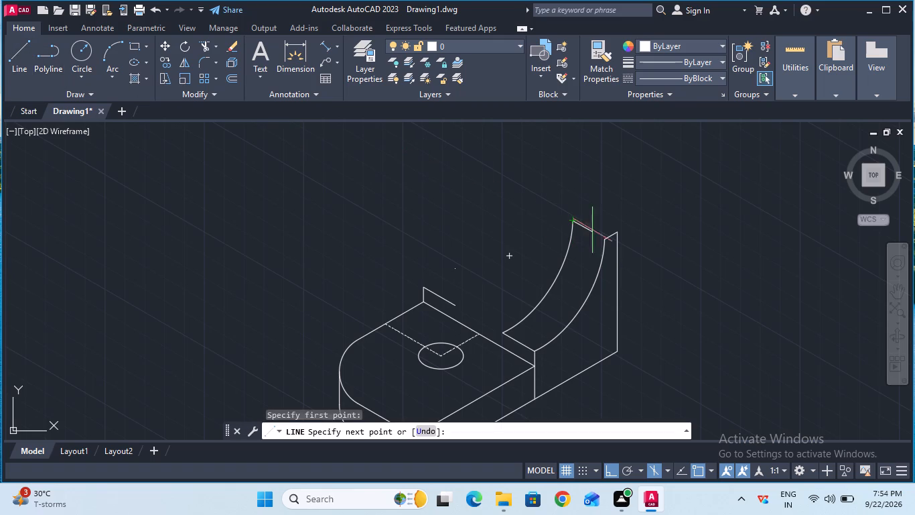
{"action": "left_click", "coordinate": [601, 237]}
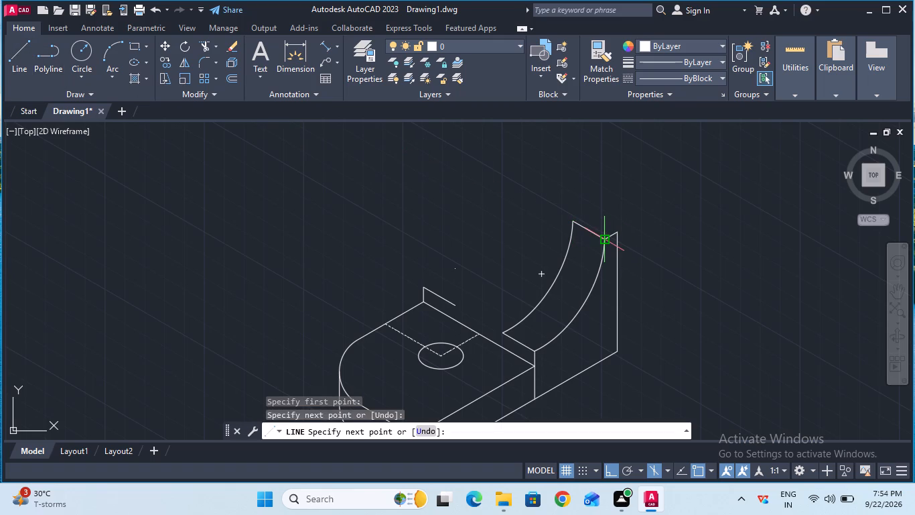
{"action": "key", "text": "Escape"}
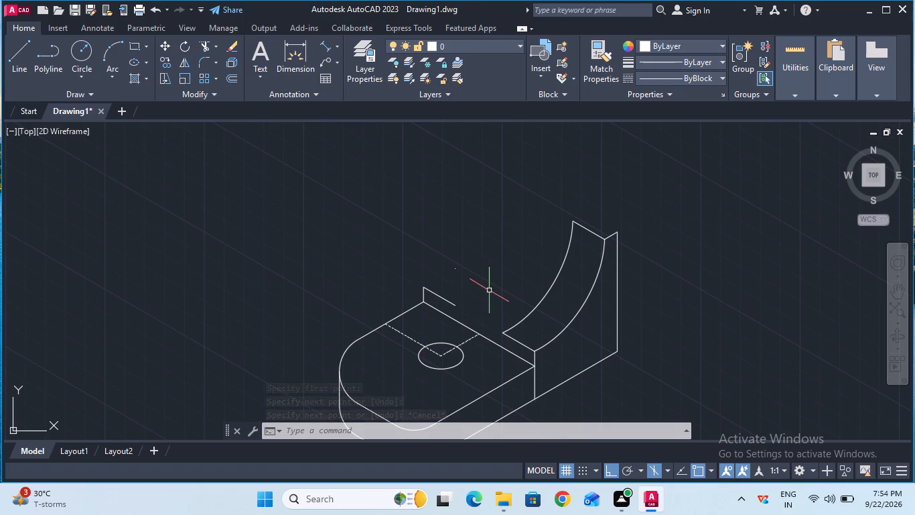
Draw a 50 mm vertical line upward from the lower end of the copied arc.
{"action": "left_click", "coordinate": [27, 68]}
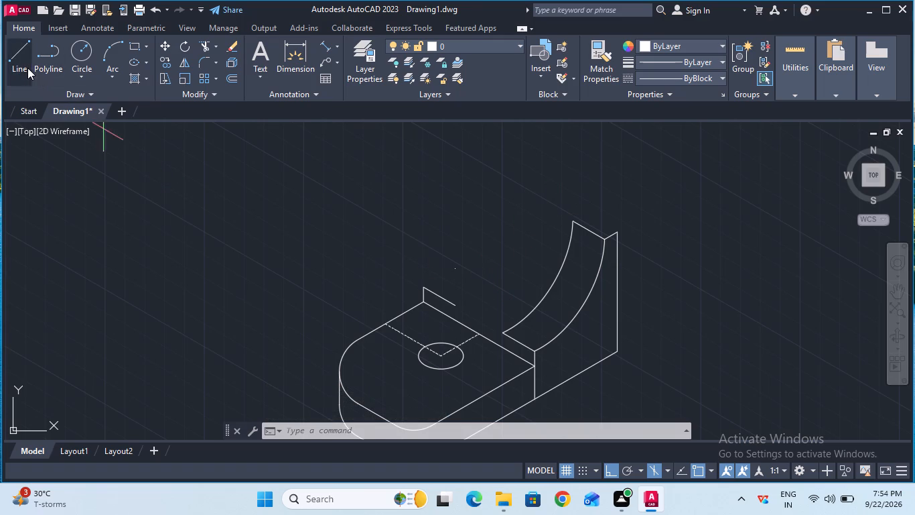
{"action": "left_click", "coordinate": [506, 334]}
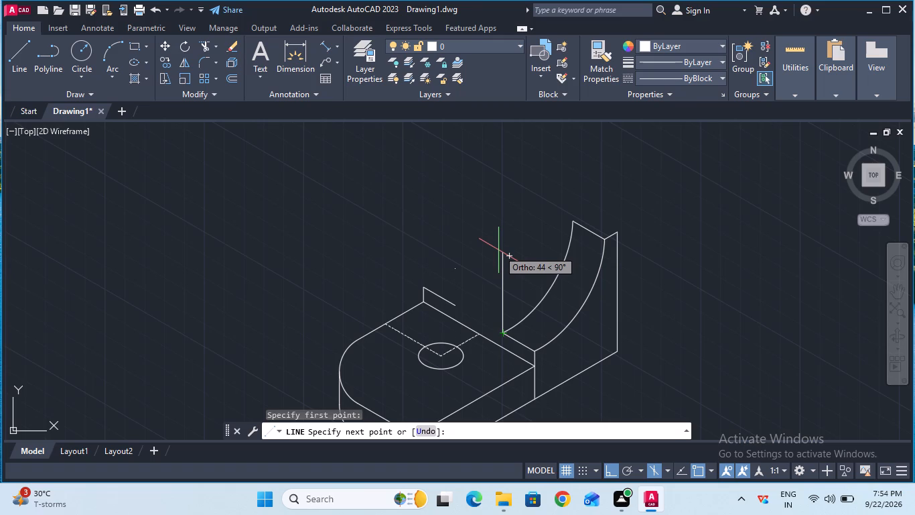
{"action": "type", "text": "50"}
{"action": "key", "text": "Return"}
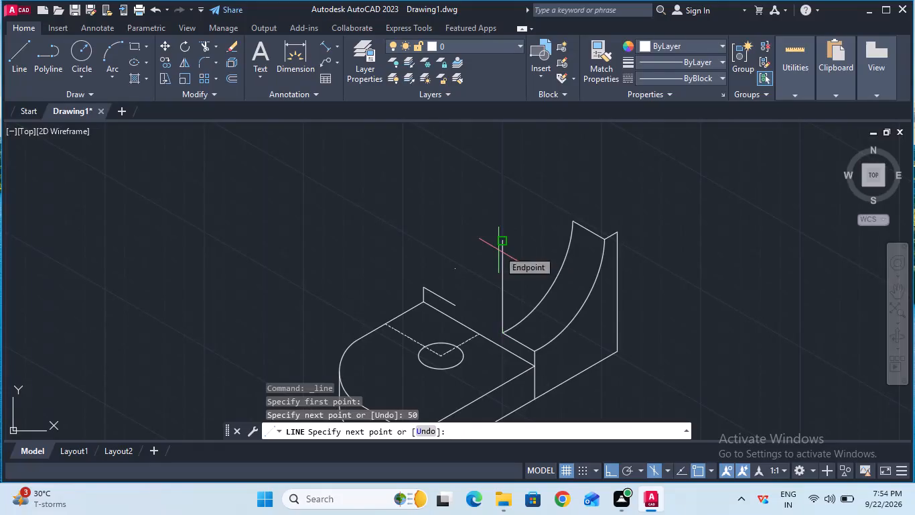
{"action": "key", "text": "Escape"}
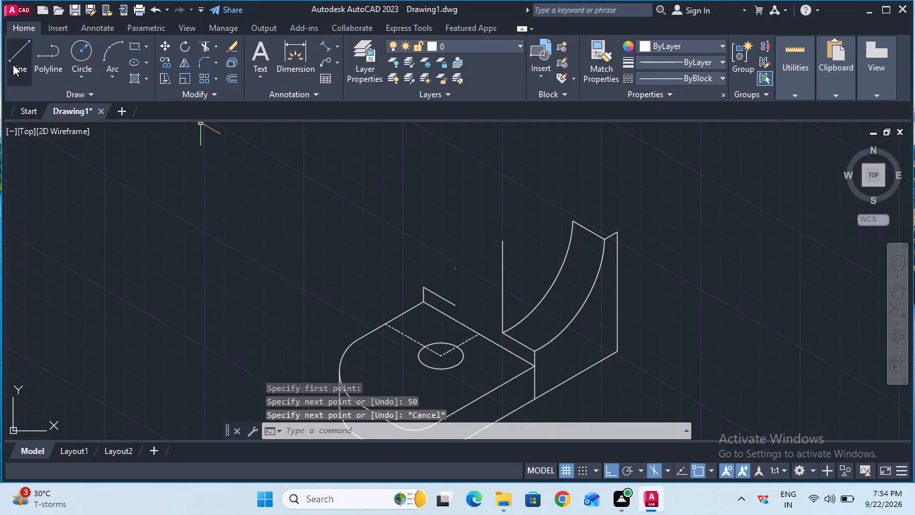
On the top isoplane, draw a 30 mm line at 210° from the copied arc's upper end towards the vertical line.
{"action": "key", "text": "F5"}
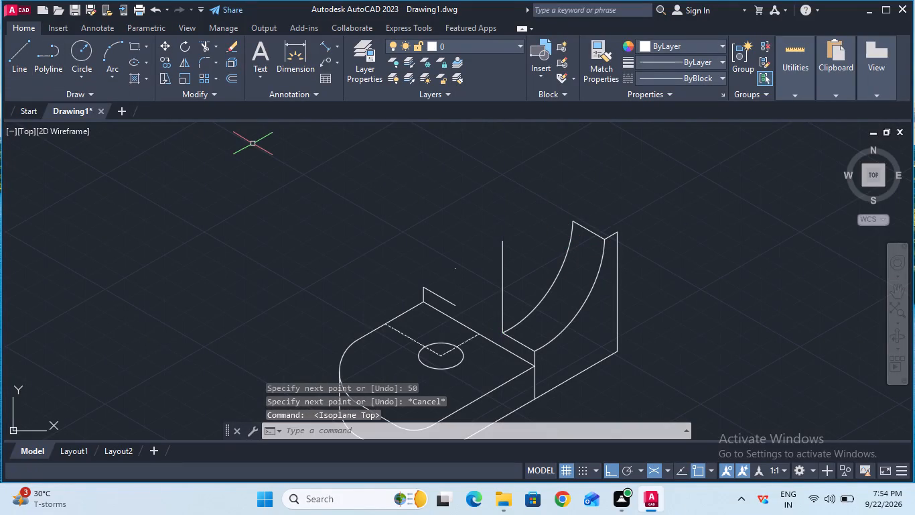
{"action": "left_click", "coordinate": [24, 63]}
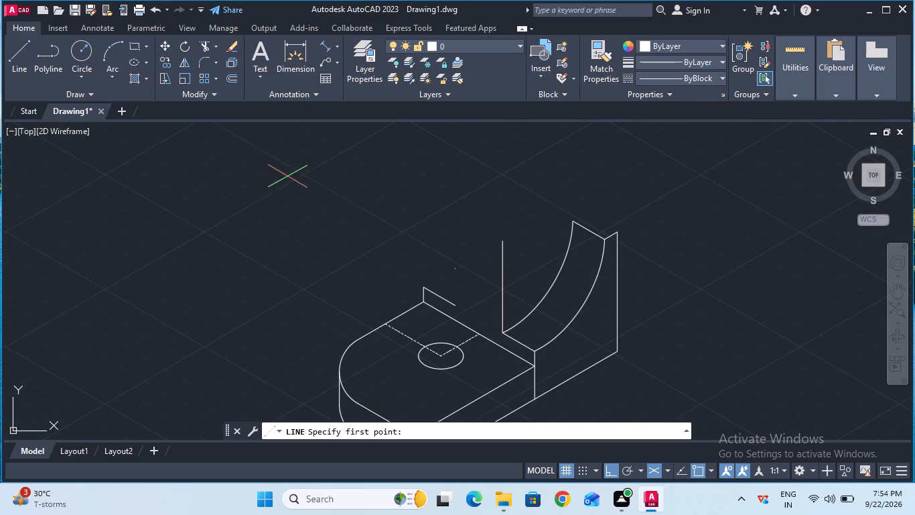
{"action": "left_click", "coordinate": [570, 223]}
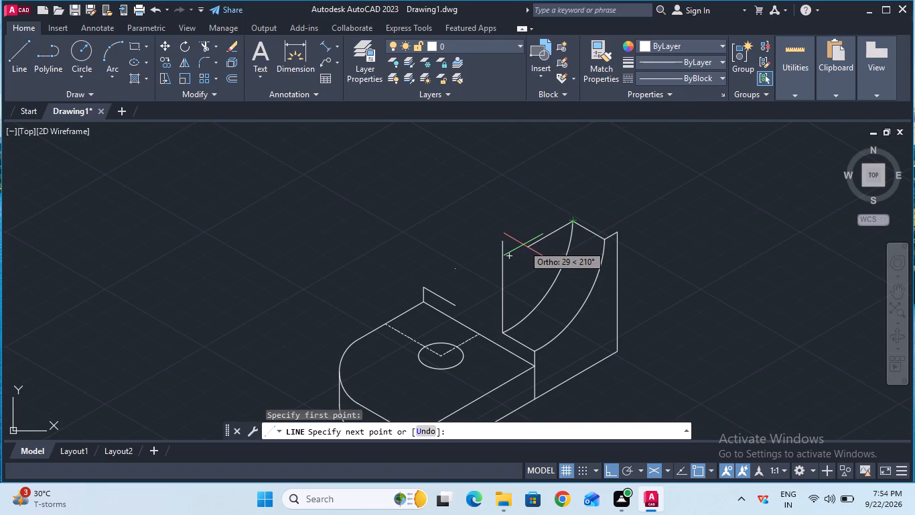
{"action": "key", "text": "3"}
{"action": "key", "text": "0"}
{"action": "key", "text": "Return"}
{"action": "key", "text": "Escape"}
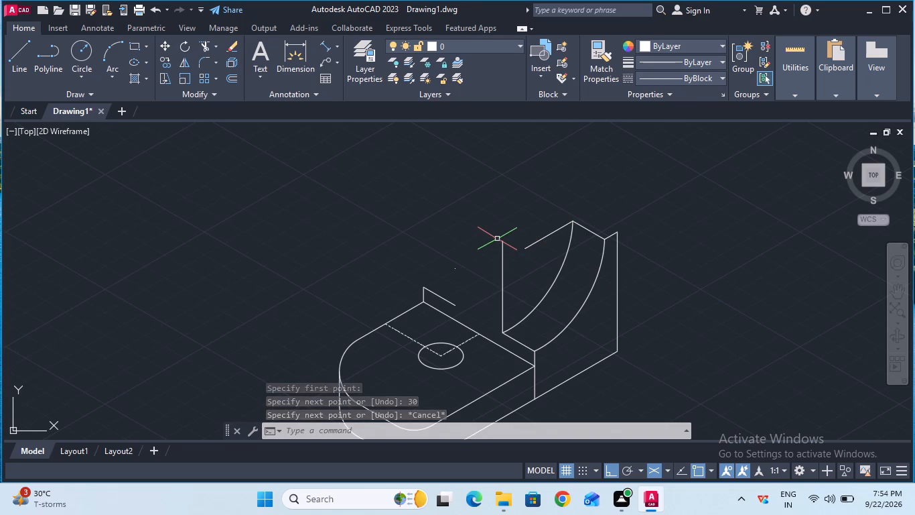
Extend the 30 mm sloping line to the 50 mm vertical line and trim the vertical's excess above their corner.
{"action": "left_click", "coordinate": [212, 44]}
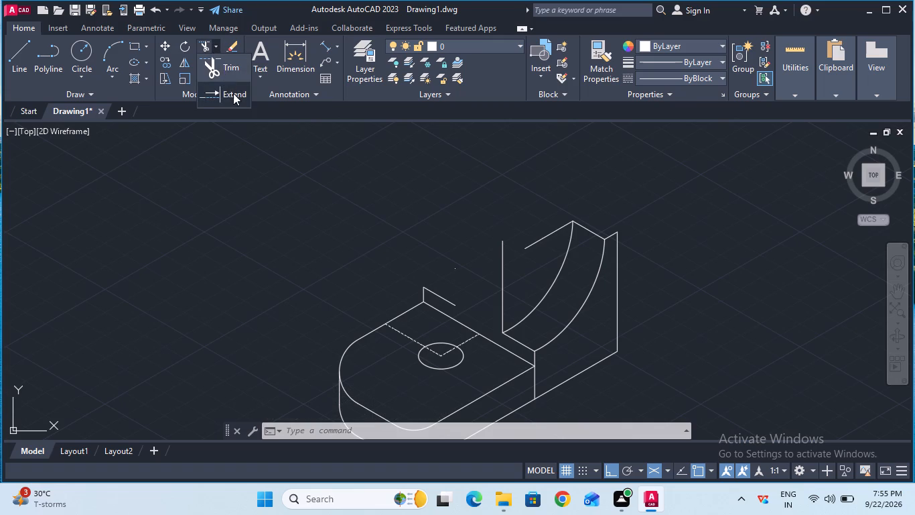
{"action": "left_click", "coordinate": [233, 94]}
{"action": "left_click", "coordinate": [529, 244]}
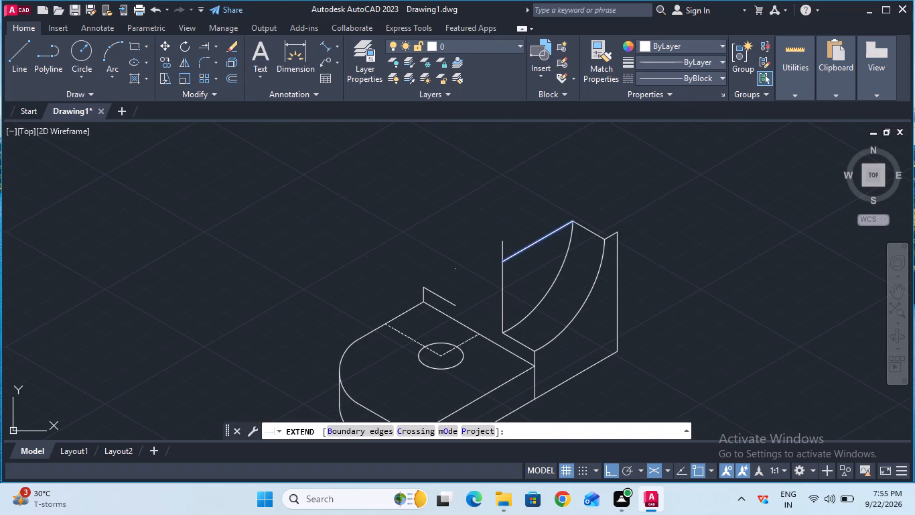
{"action": "key", "text": "Escape"}
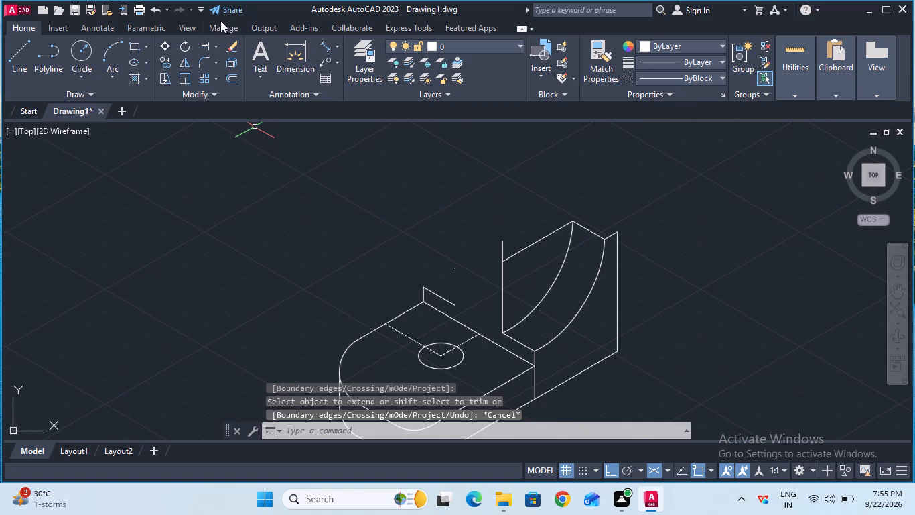
{"action": "double_click", "coordinate": [217, 45]}
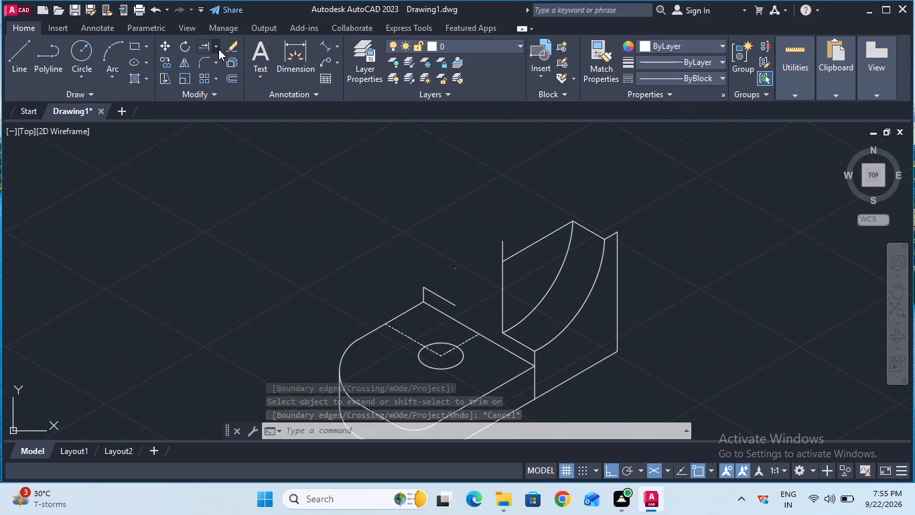
{"action": "double_click", "coordinate": [218, 48]}
{"action": "left_click", "coordinate": [218, 50]}
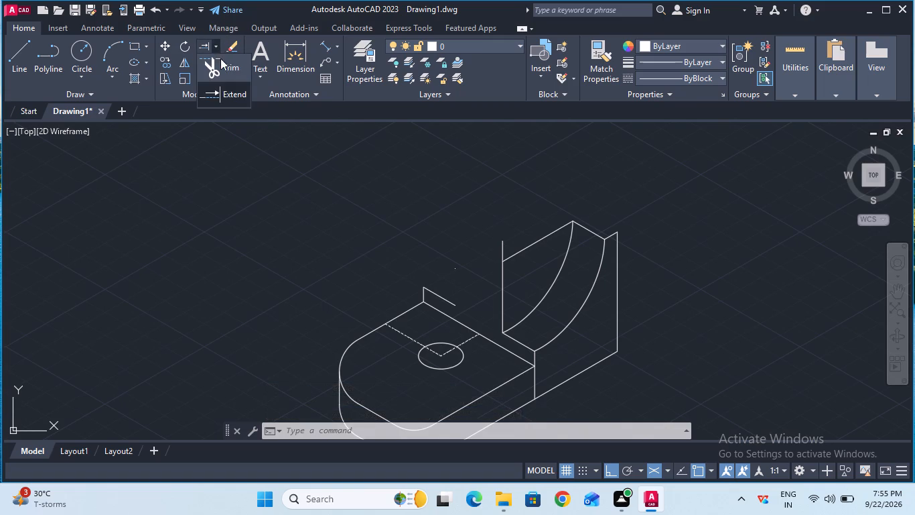
{"action": "double_click", "coordinate": [222, 67]}
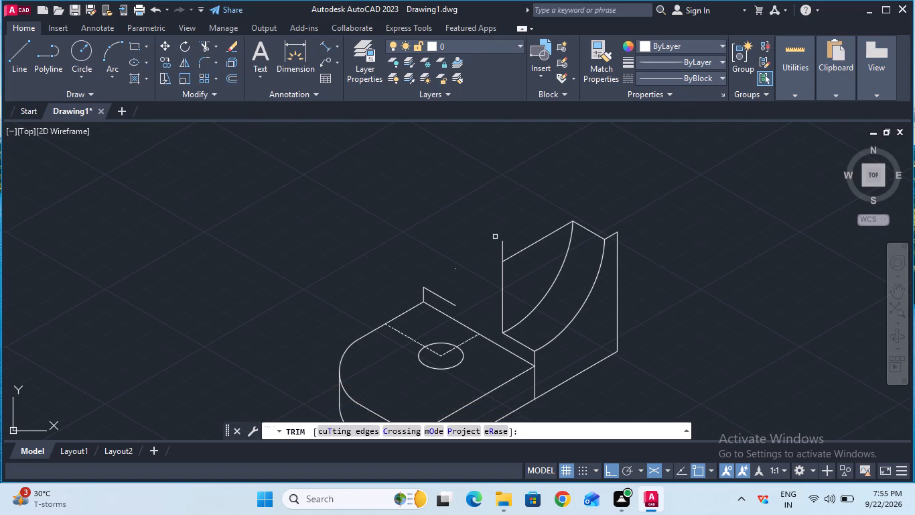
{"action": "left_click", "coordinate": [501, 240]}
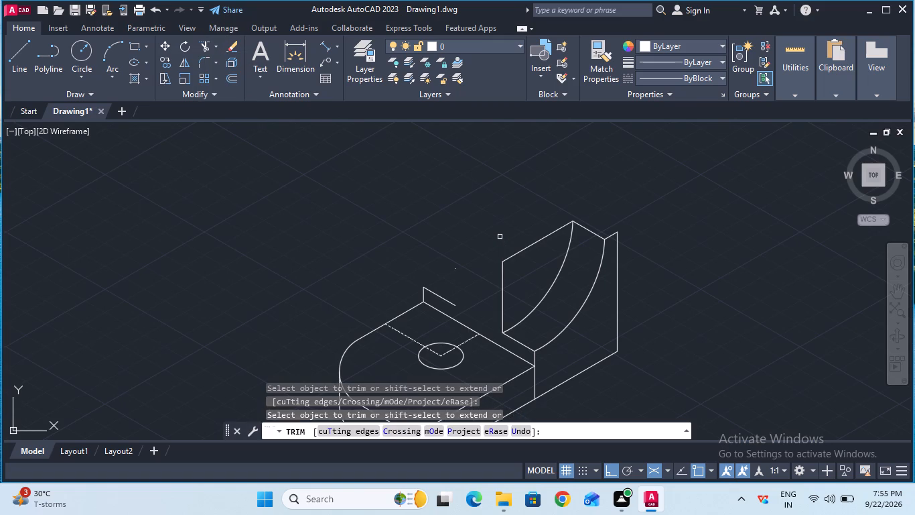
{"action": "key", "text": "Escape"}
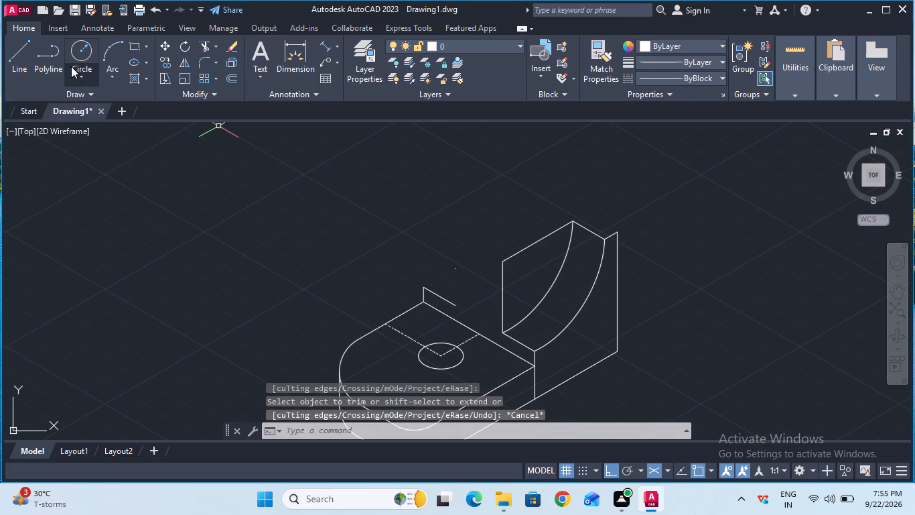
From that trimmed corner, draw a 30 mm line at 150°, followed by a vertical line down to the opposite step edge's free end.
{"action": "left_click", "coordinate": [0, 41]}
{"action": "left_click", "coordinate": [17, 54]}
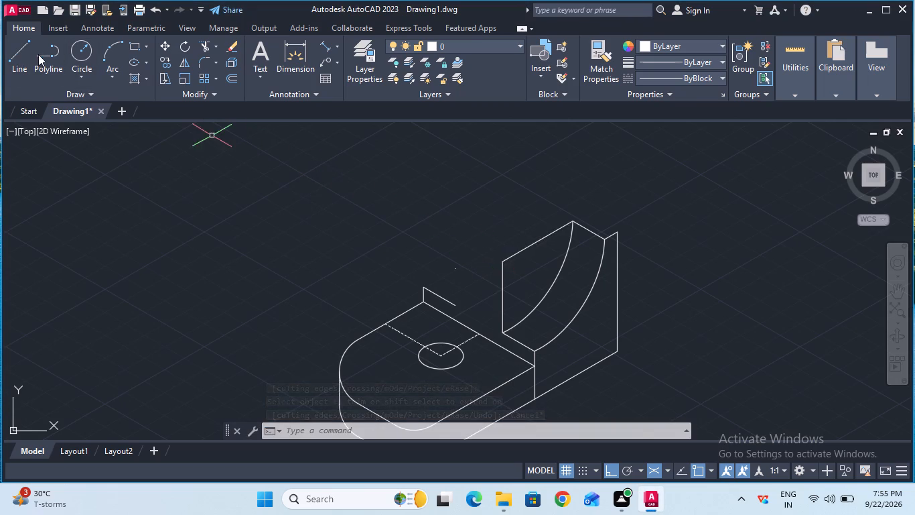
{"action": "left_click", "coordinate": [17, 51]}
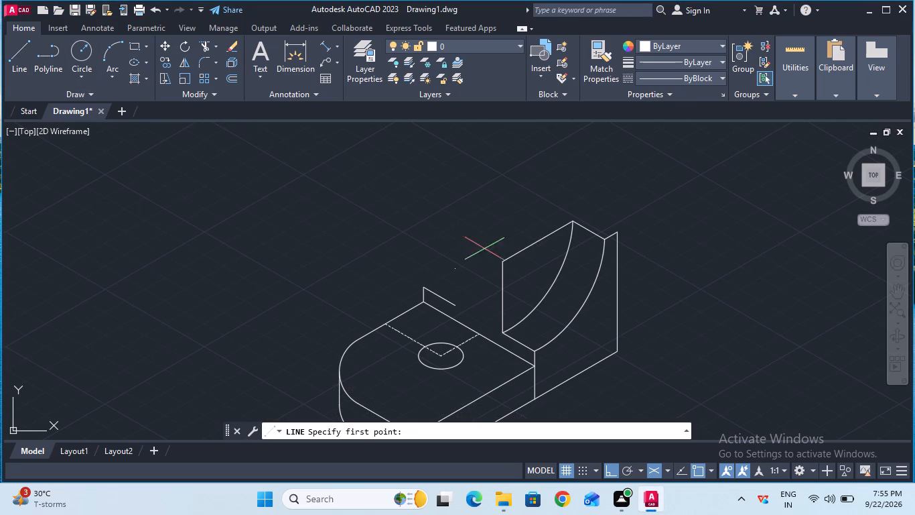
{"action": "left_click", "coordinate": [504, 261]}
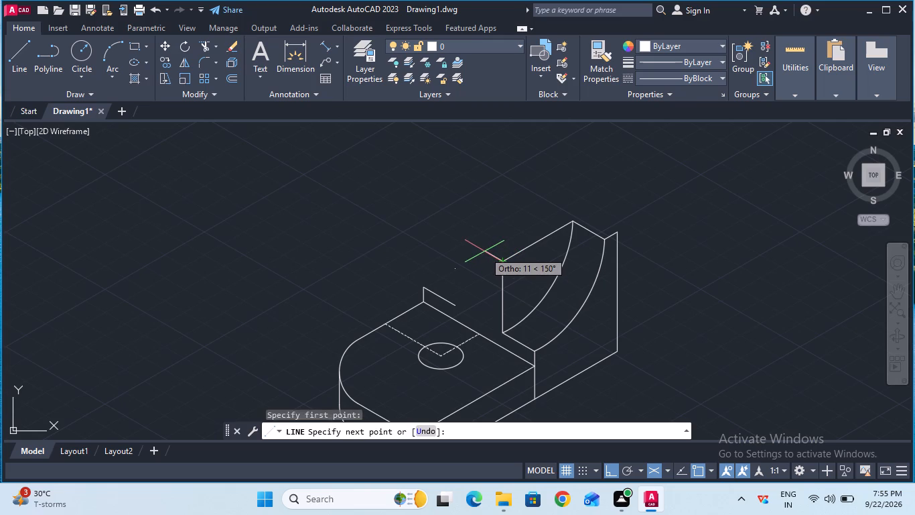
{"action": "type", "text": "30"}
{"action": "key", "text": "Return"}
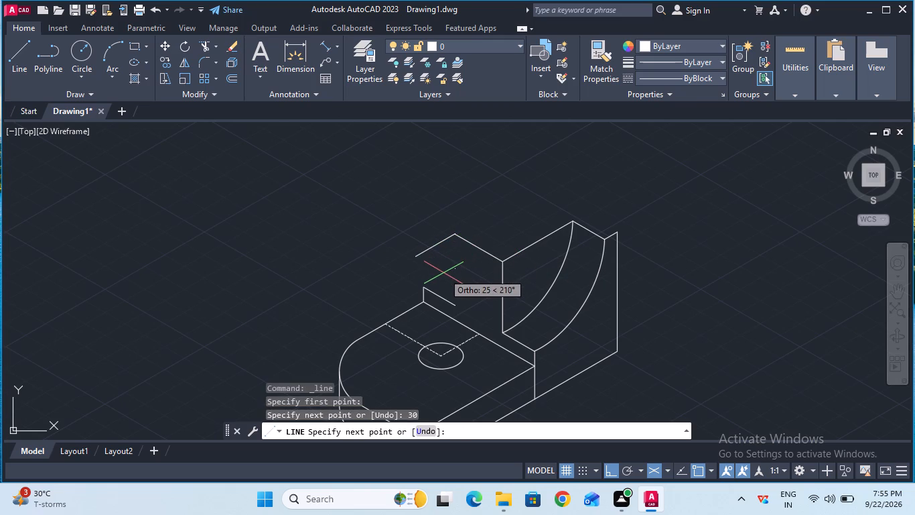
{"action": "key", "text": "F5"}
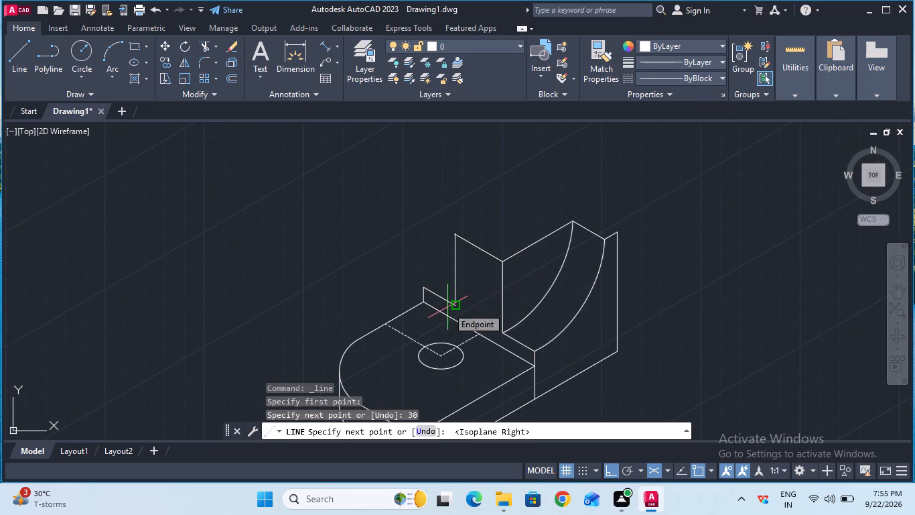
{"action": "left_click", "coordinate": [454, 307]}
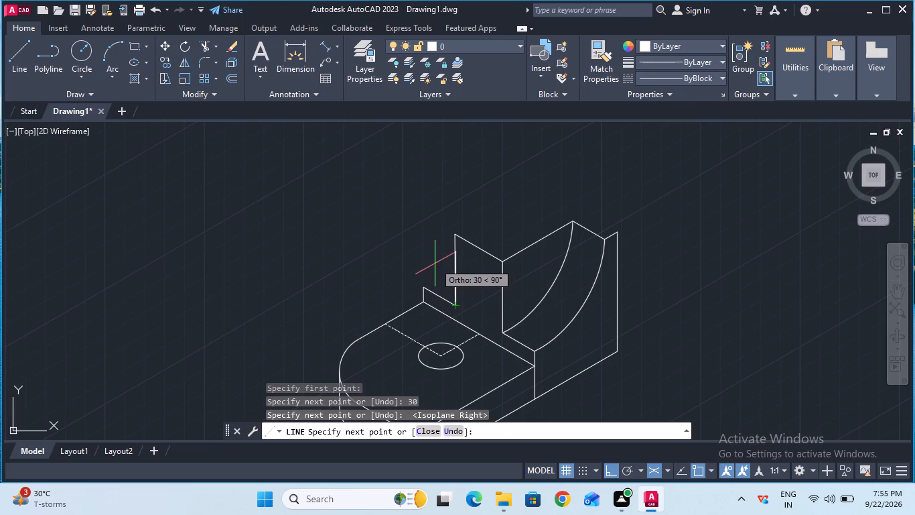
Measure the sloping top edge between the recess corner and the inner arc's upper end with an aligned dimension.
{"action": "key", "text": "Escape"}
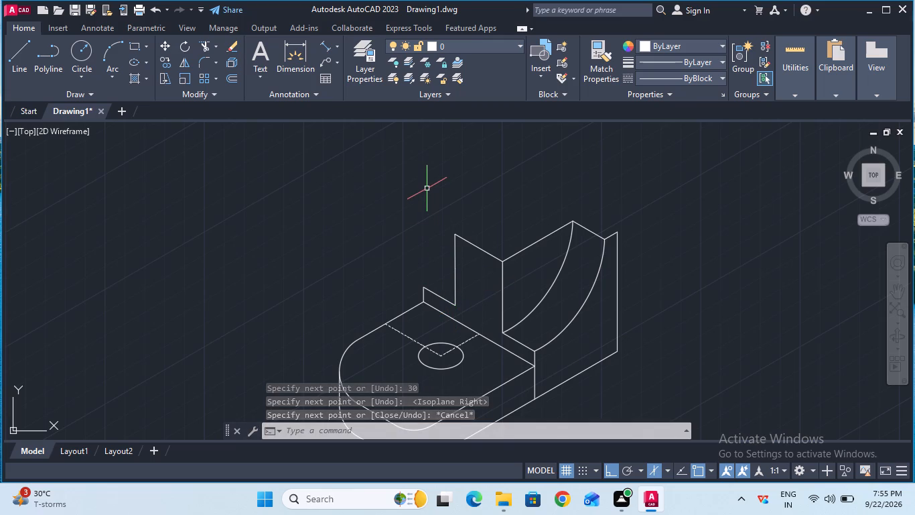
{"action": "left_click", "coordinate": [330, 46]}
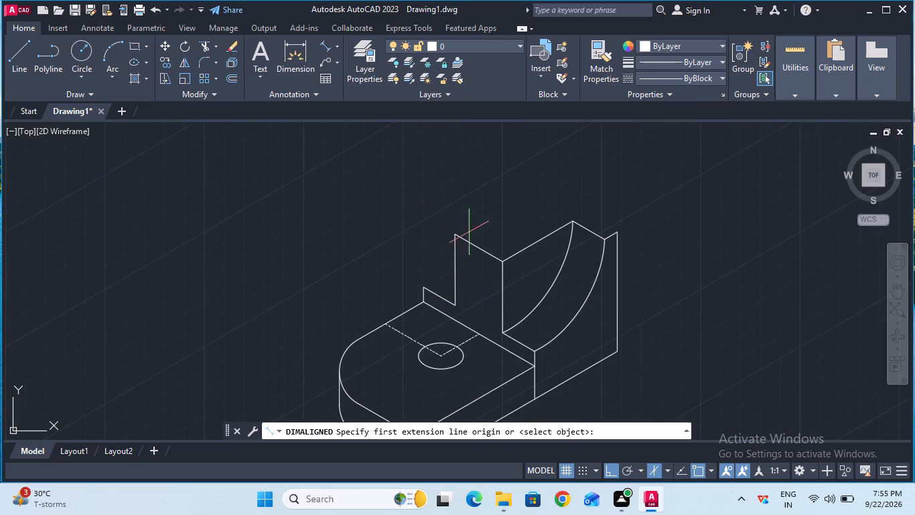
{"action": "left_click", "coordinate": [500, 260]}
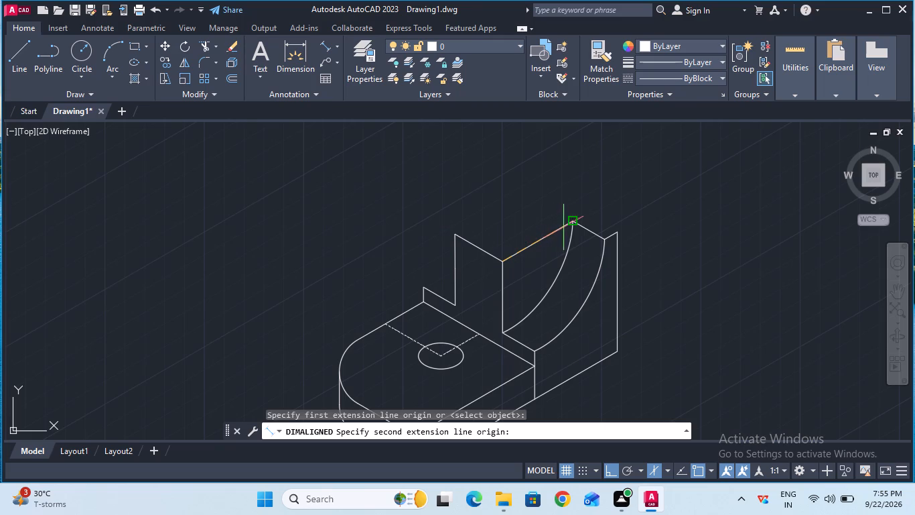
{"action": "left_click", "coordinate": [571, 224]}
{"action": "key", "text": "Escape"}
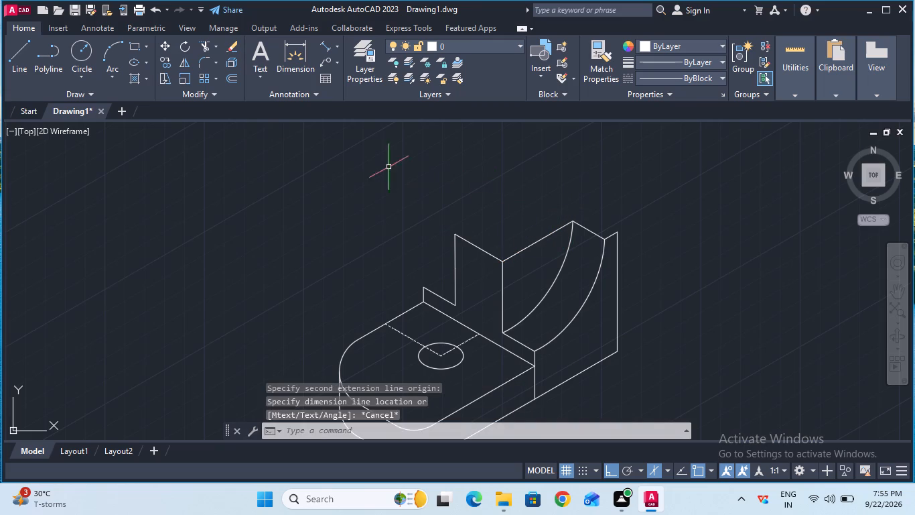
Draw a 44 mm line at 30° from the recess's opposite top corner, parallel to the sloping top edge.
{"action": "left_click", "coordinate": [24, 63]}
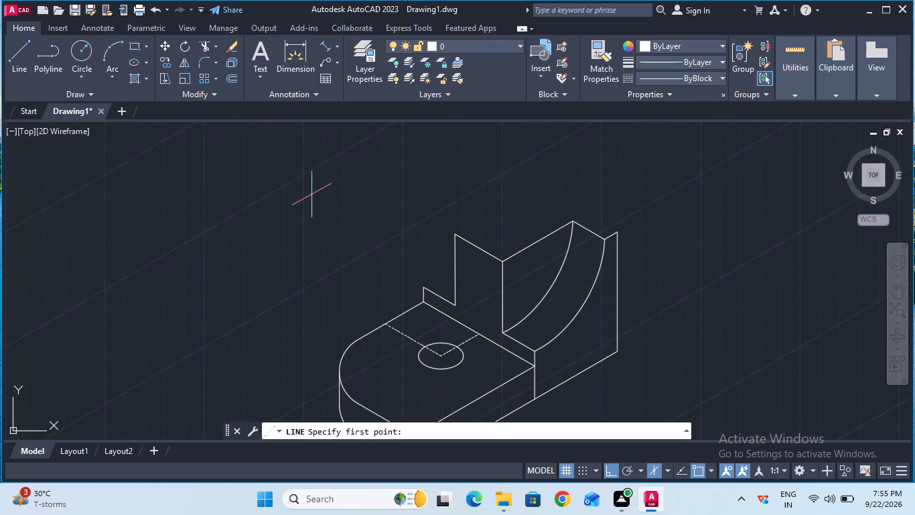
{"action": "left_click", "coordinate": [455, 234]}
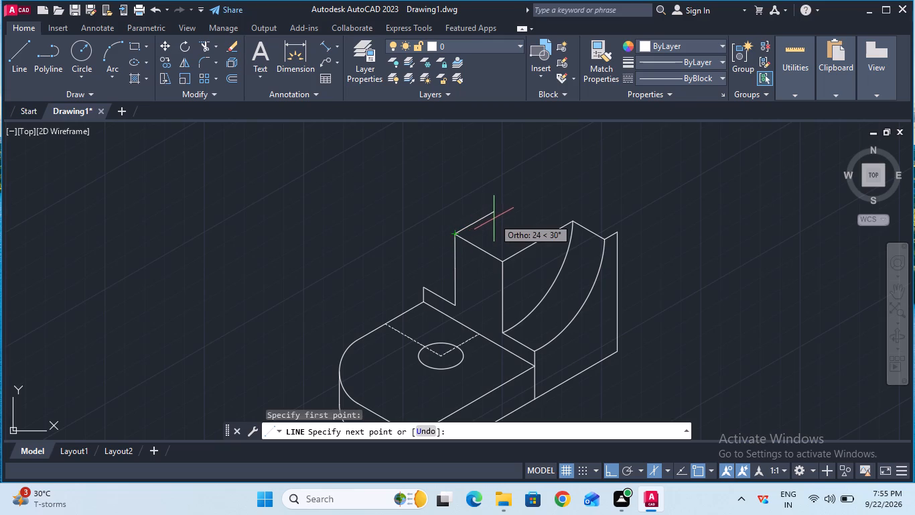
{"action": "type", "text": "44"}
{"action": "key", "text": "Return"}
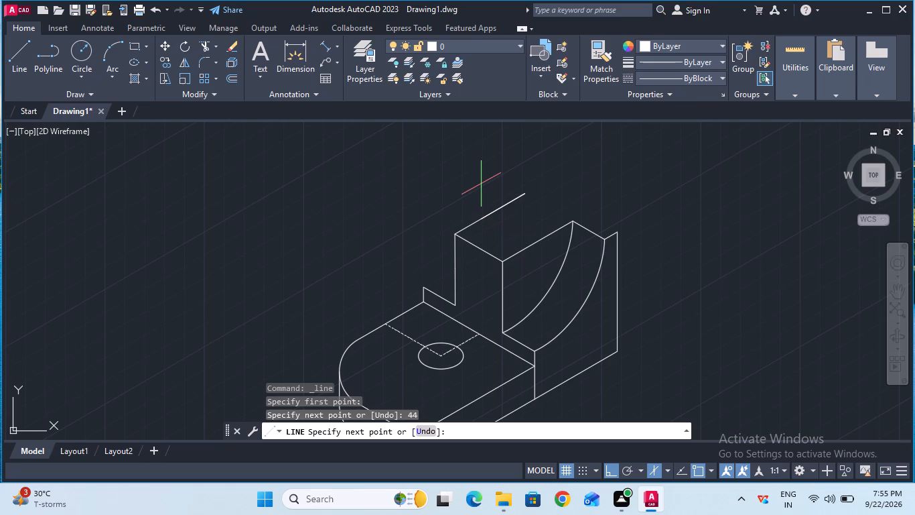
{"action": "key", "text": "Escape"}
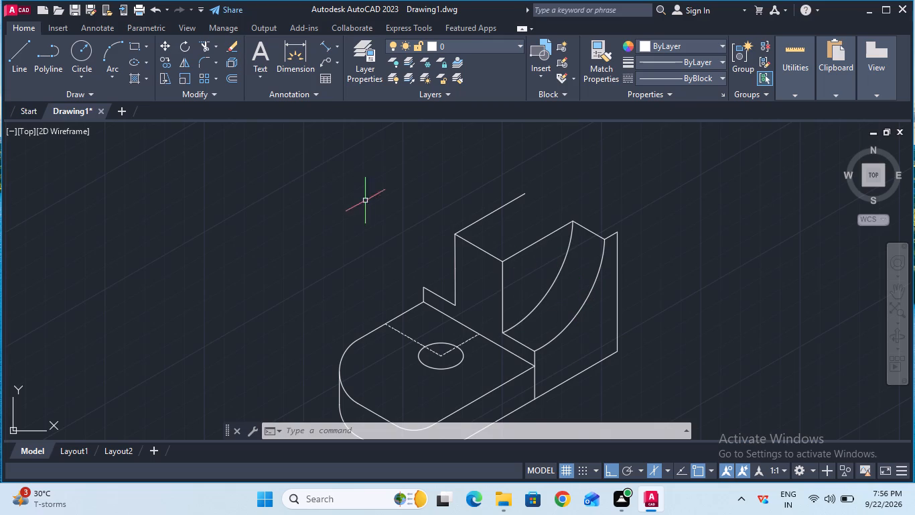
On the left isoplane, copy the outer concave arc 70 mm at 150° to the upright's opposite side.
{"action": "left_click", "coordinate": [162, 63]}
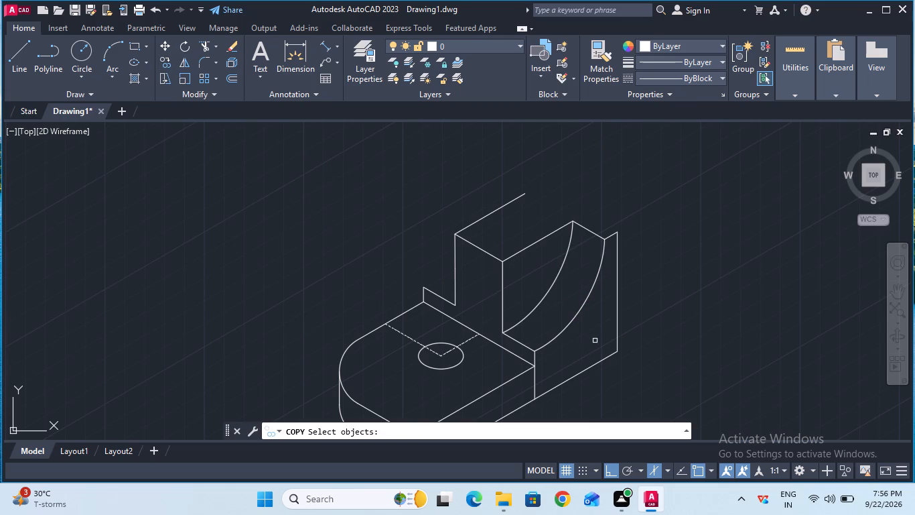
{"action": "left_click", "coordinate": [577, 317]}
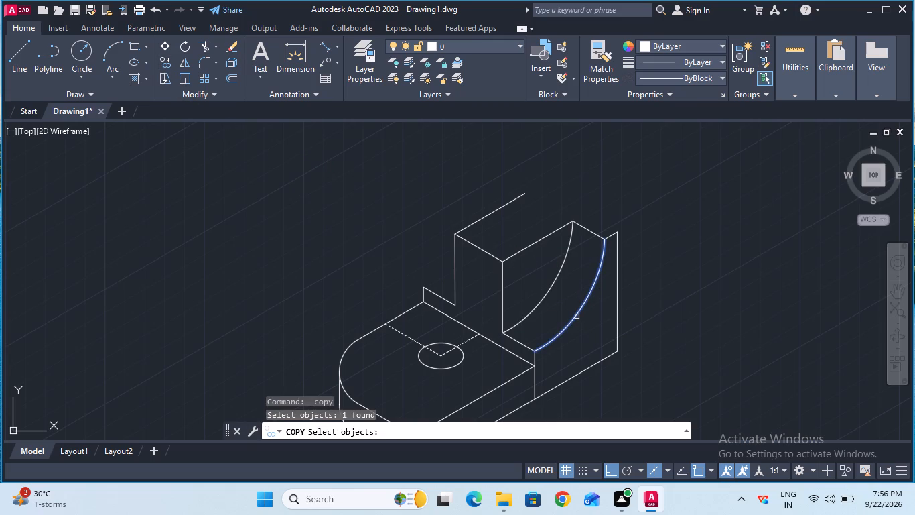
{"action": "key", "text": "Return"}
{"action": "left_click", "coordinate": [577, 317]}
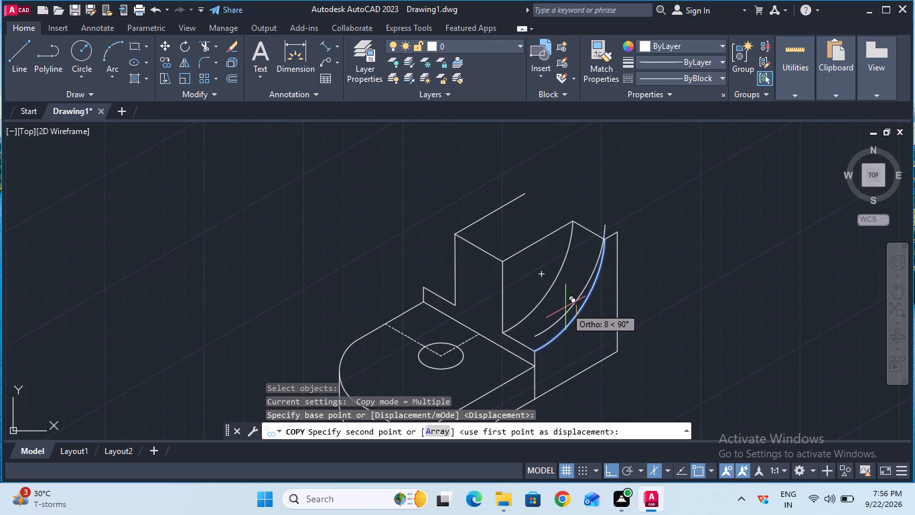
{"action": "key", "text": "F5"}
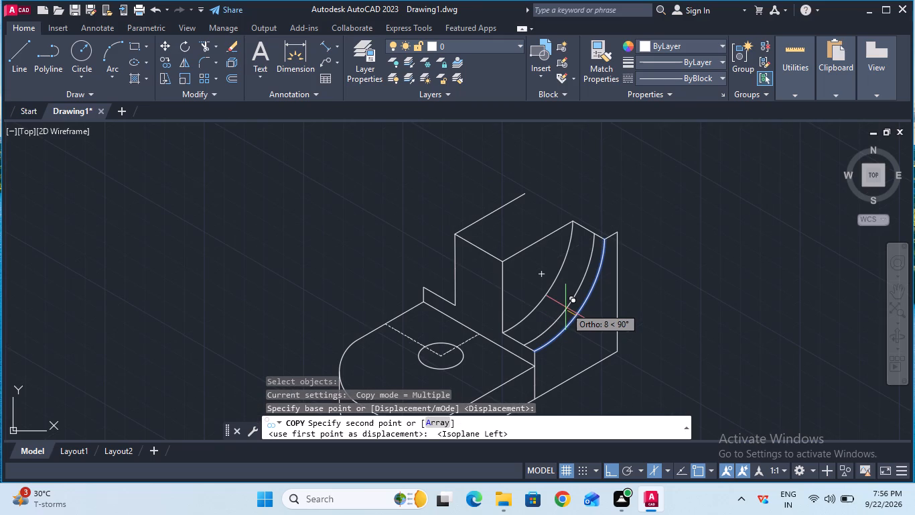
{"action": "type", "text": "70"}
{"action": "key", "text": "Return"}
{"action": "key", "text": "Escape"}
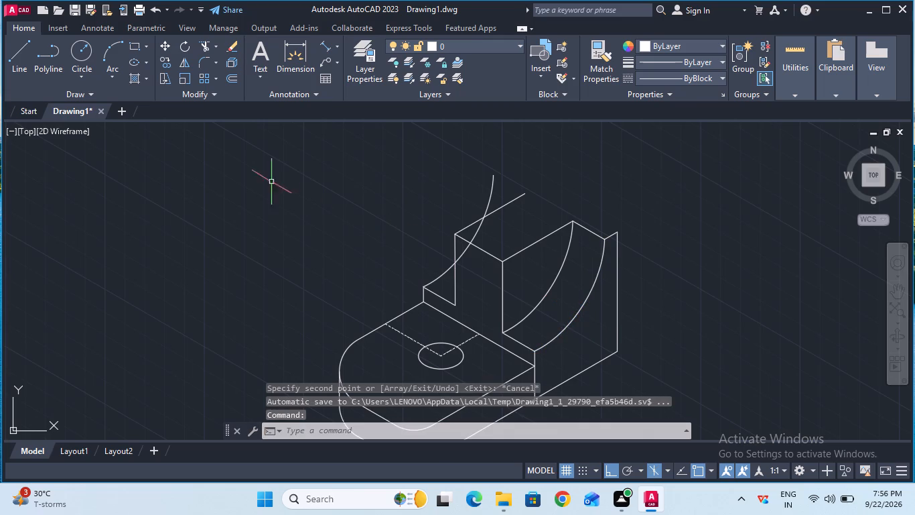
Trim away the hidden part of the copied arc between the recess's vertical edge and the 44 mm top line.
{"action": "left_click", "coordinate": [203, 50]}
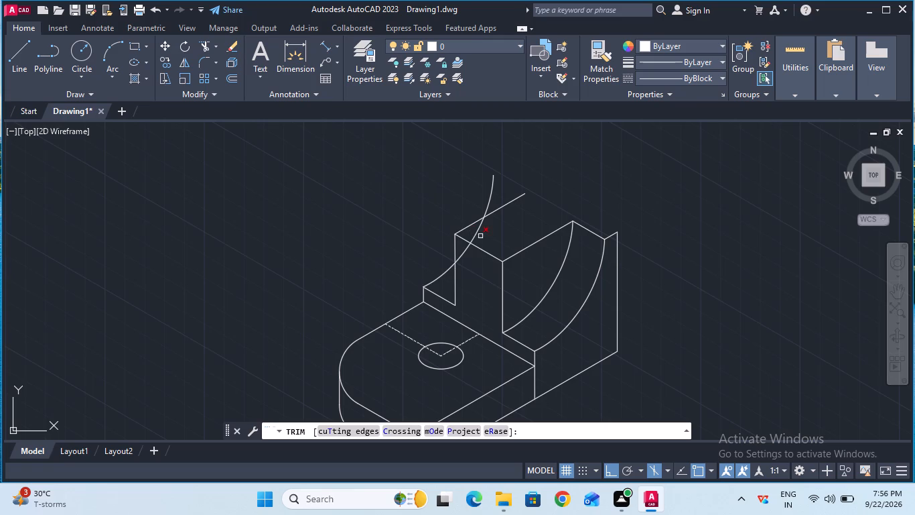
{"action": "left_click", "coordinate": [472, 233]}
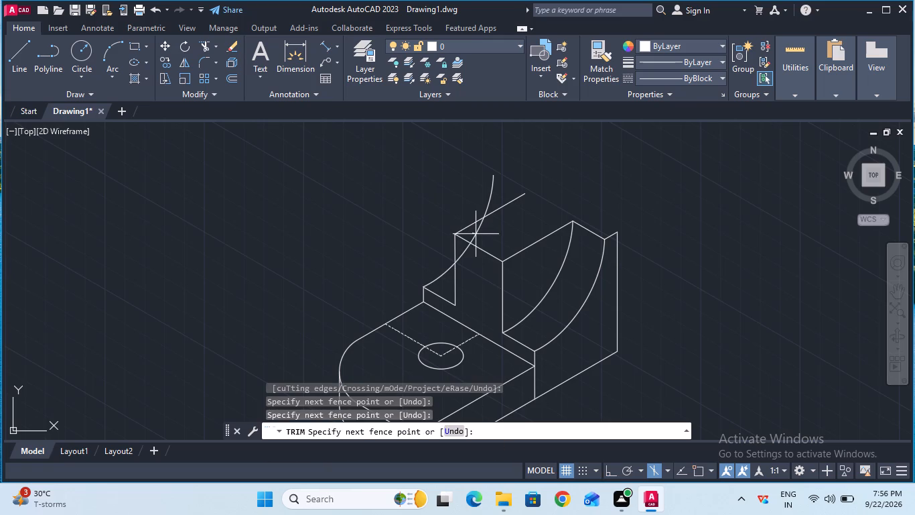
{"action": "left_click", "coordinate": [476, 234]}
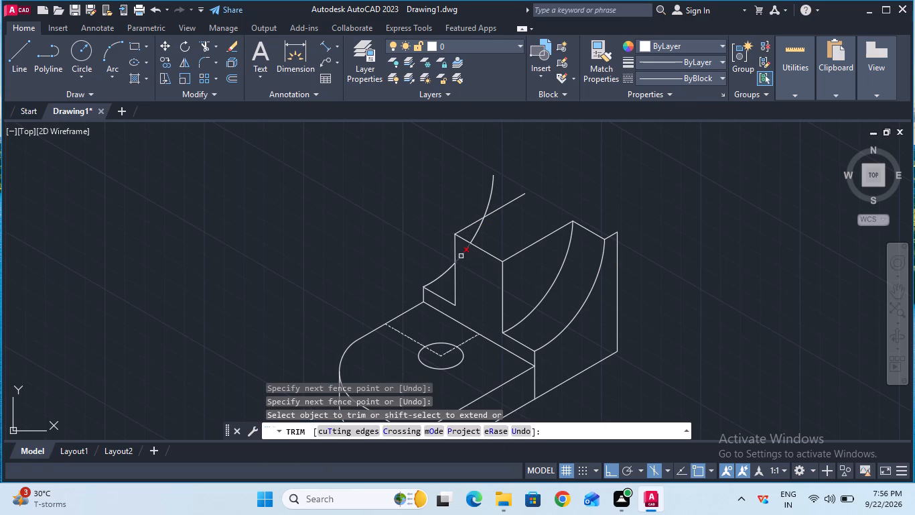
{"action": "left_click", "coordinate": [462, 255]}
{"action": "left_click", "coordinate": [478, 232]}
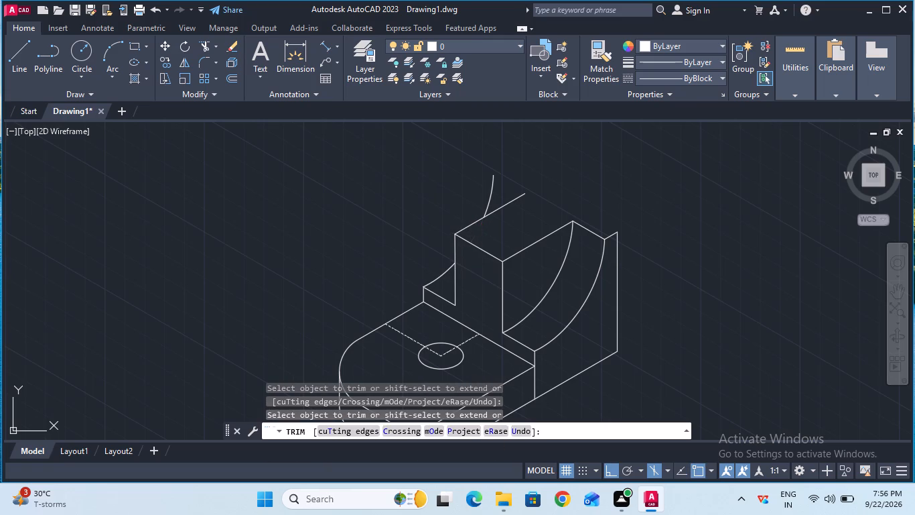
{"action": "key", "text": "Escape"}
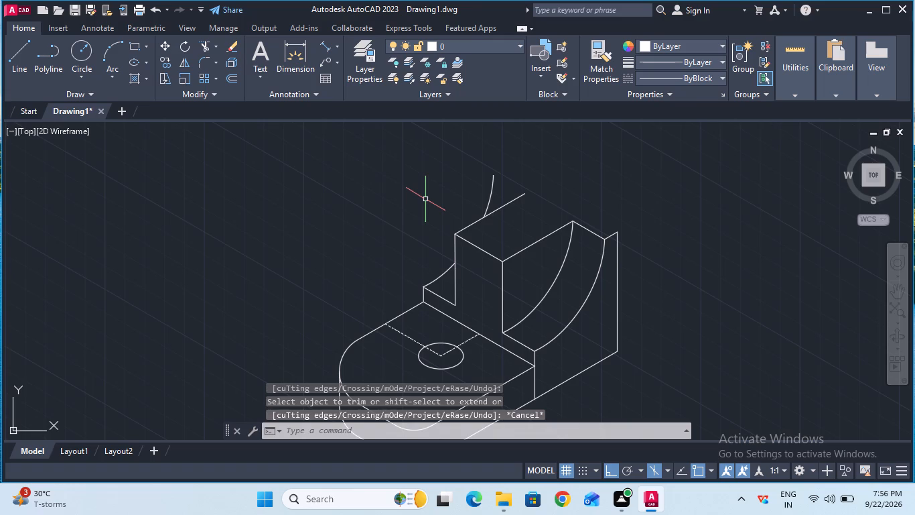
Draw a line joining the copied arc's upper end to the free end of the 44 mm top line.
{"action": "left_click", "coordinate": [25, 60]}
{"action": "left_click", "coordinate": [494, 173]}
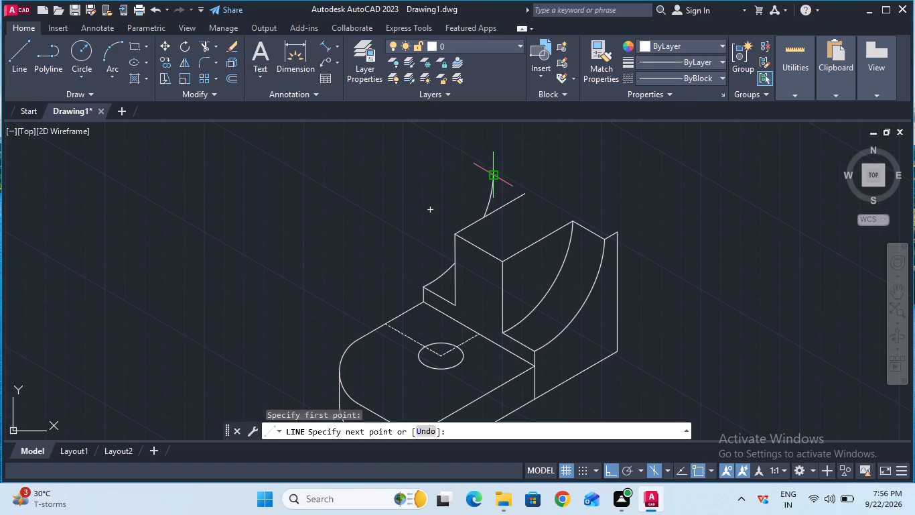
{"action": "left_click", "coordinate": [525, 190]}
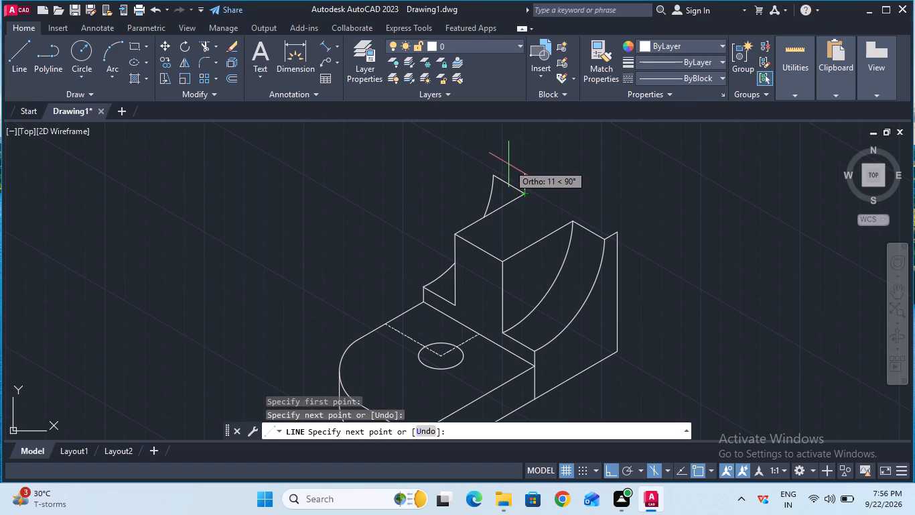
{"action": "key", "text": "Escape"}
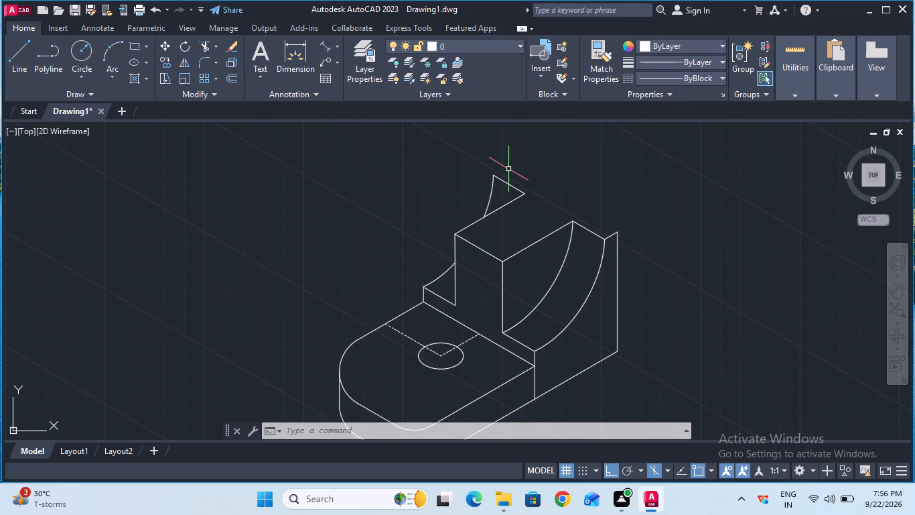
From the copied arc's upper end, draw lines 40 mm at 30°, 44 mm at 330°, 32 mm at 210°, and on to the outer vertical's top.
{"action": "scroll", "coordinate": [508, 169], "scroll_direction": "down", "scroll_amount": 1, "text": "ctrl"}
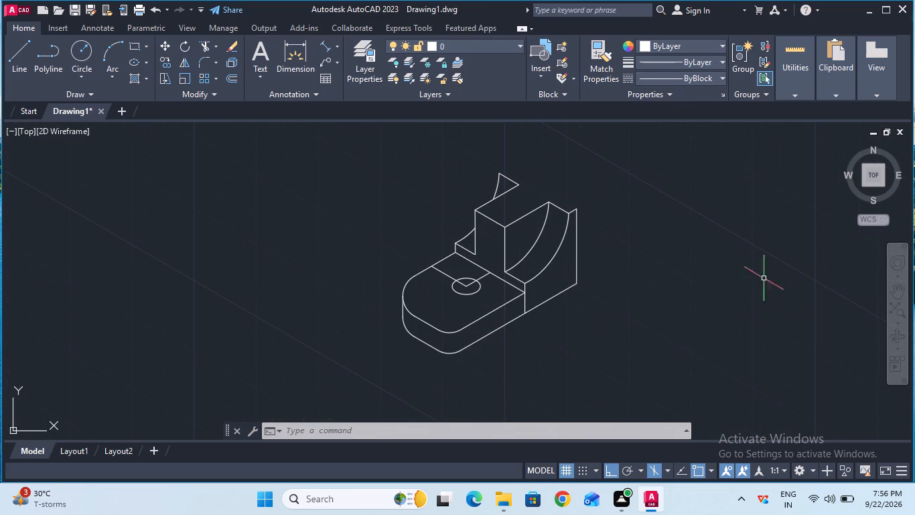
{"action": "left_click", "coordinate": [894, 296]}
{"action": "left_click_drag", "start_coordinate": [607, 229], "coordinate": [602, 307]}
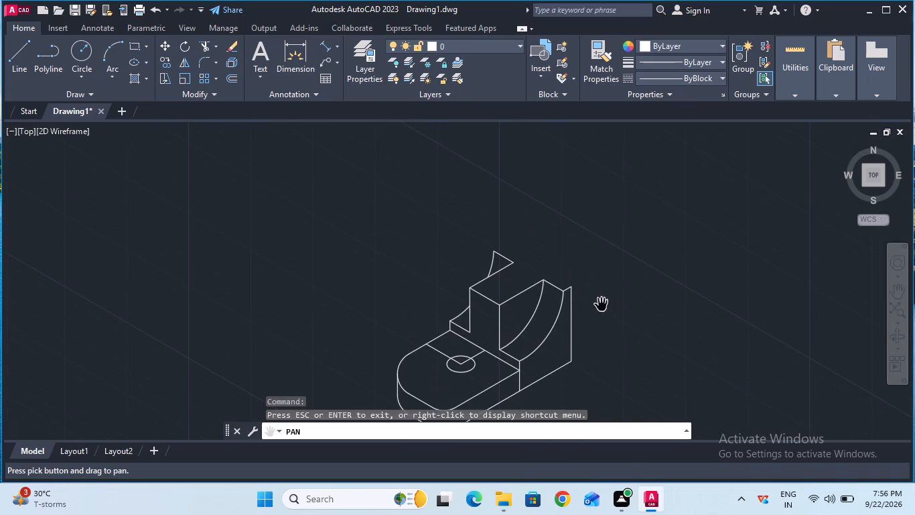
{"action": "key", "text": "Escape"}
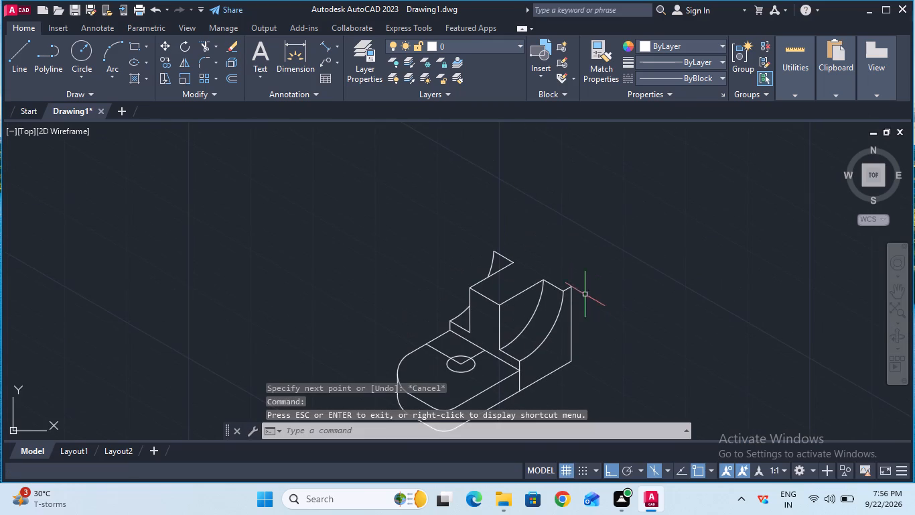
{"action": "left_click", "coordinate": [18, 62]}
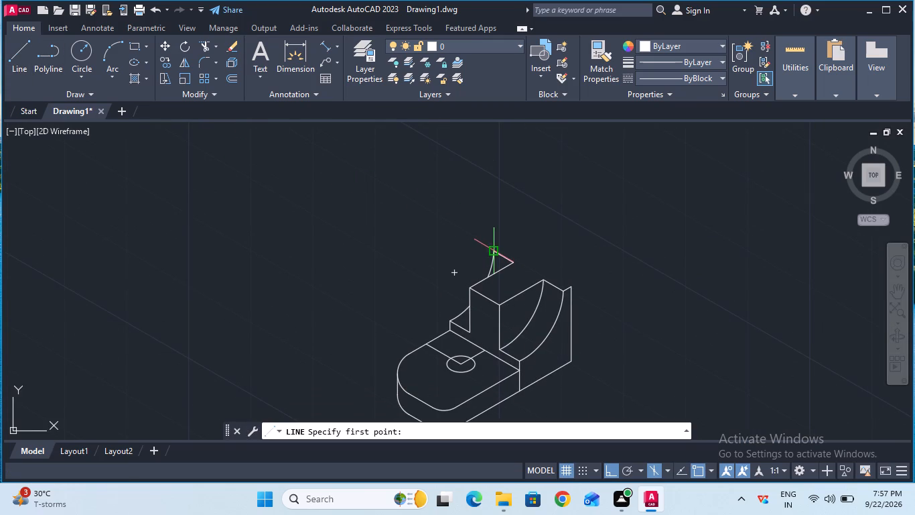
{"action": "left_click", "coordinate": [498, 253]}
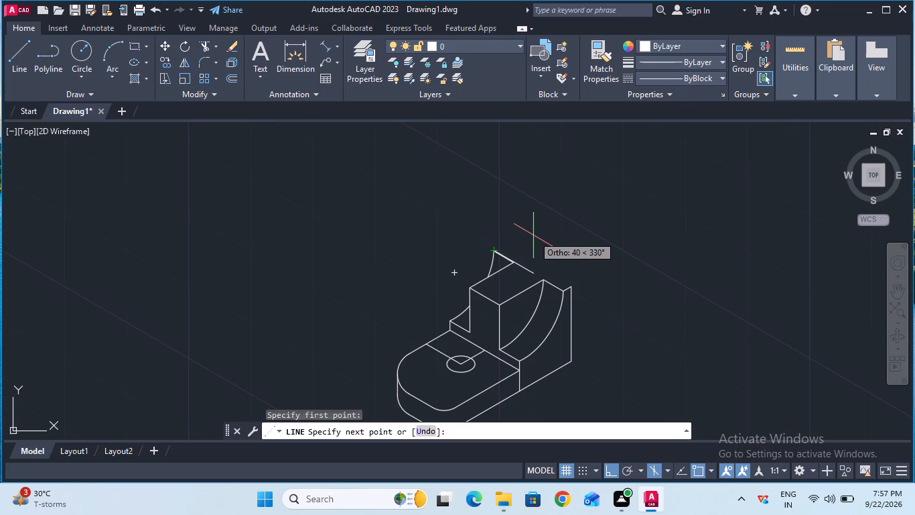
{"action": "key", "text": "F5"}
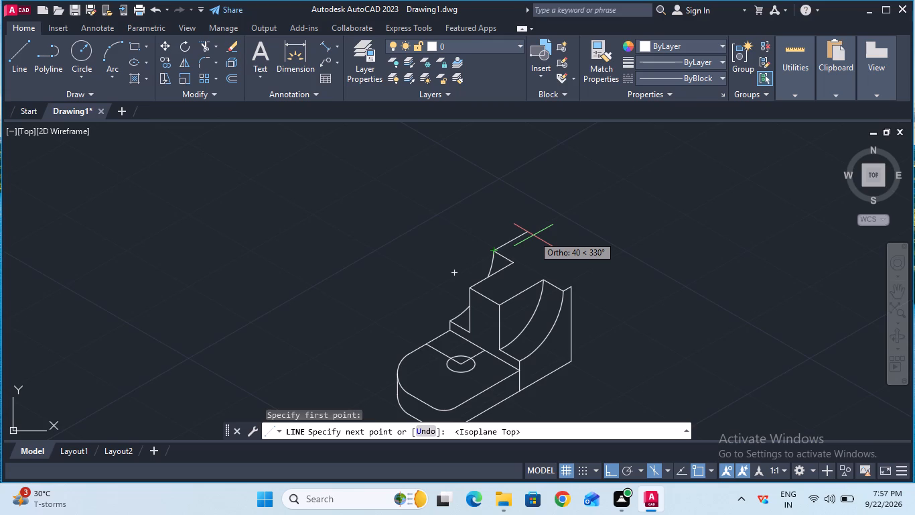
{"action": "type", "text": "40"}
{"action": "key", "text": "Return"}
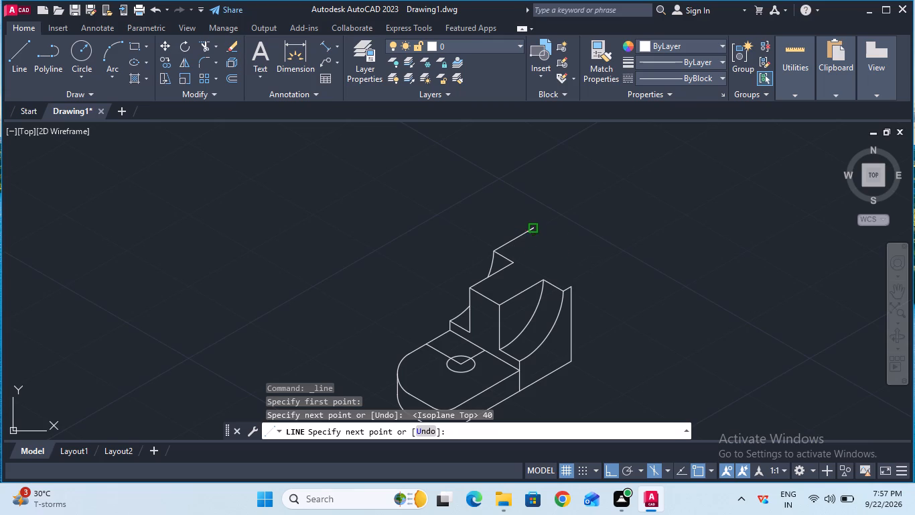
{"action": "type", "text": "44"}
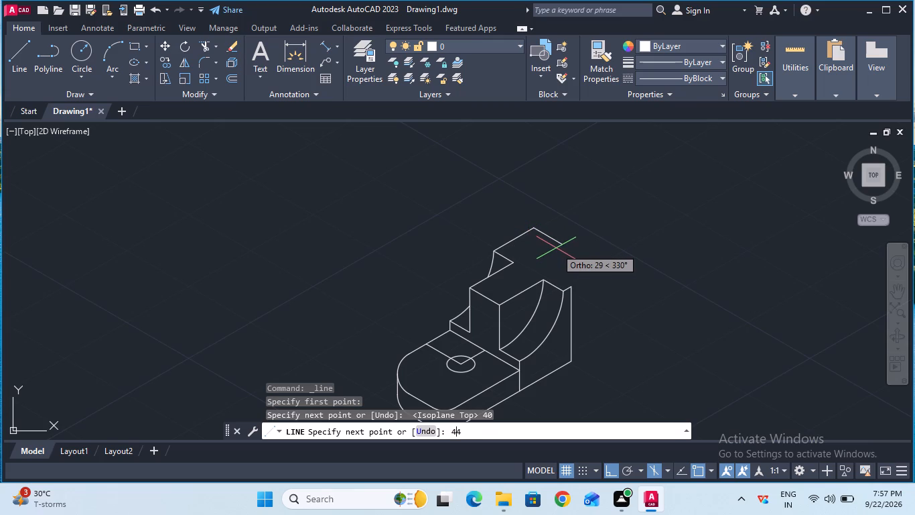
{"action": "key", "text": "Return"}
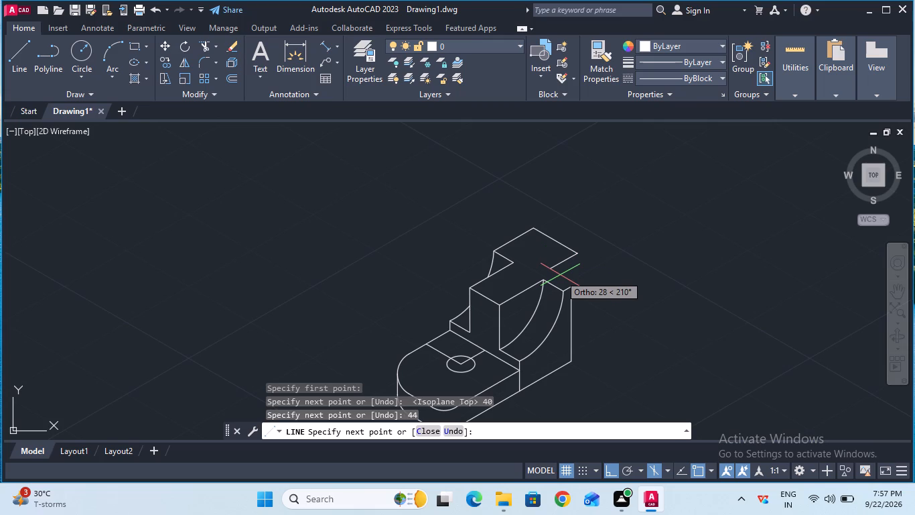
{"action": "type", "text": "32"}
{"action": "key", "text": "Return"}
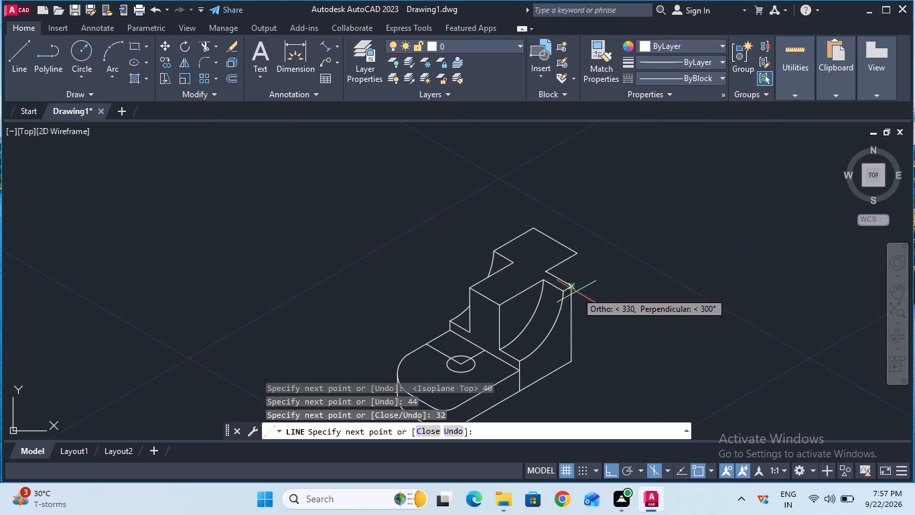
{"action": "left_click", "coordinate": [573, 286]}
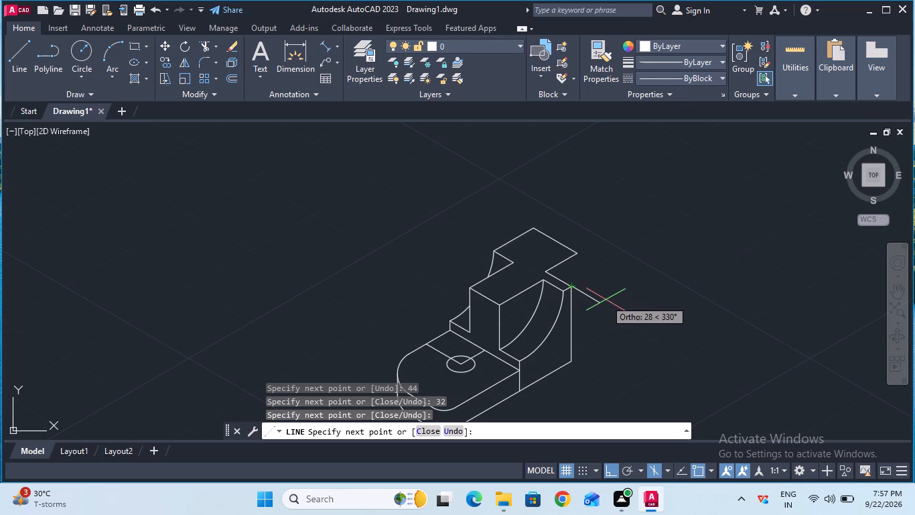
{"action": "key", "text": "Escape"}
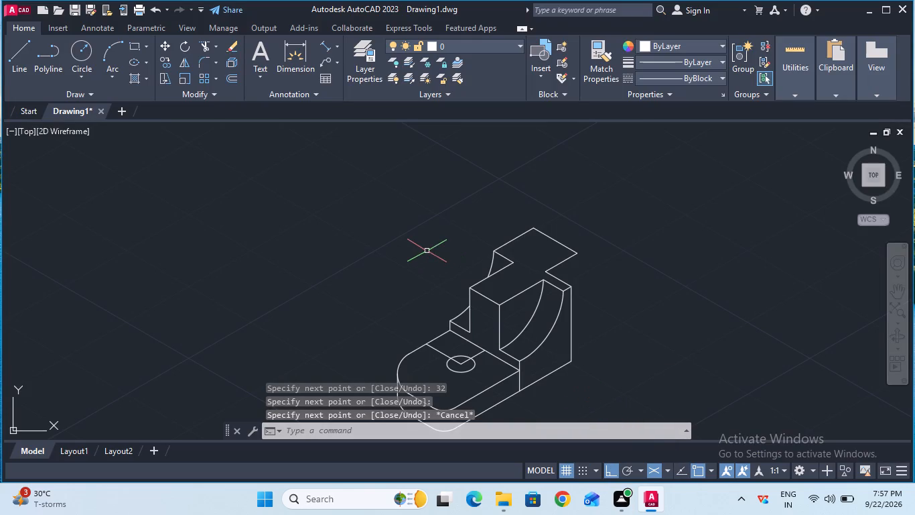
On the right isoplane, draw a 65 mm line straight down from the outer end corner of the upright's rear top face.
{"action": "left_click", "coordinate": [15, 62]}
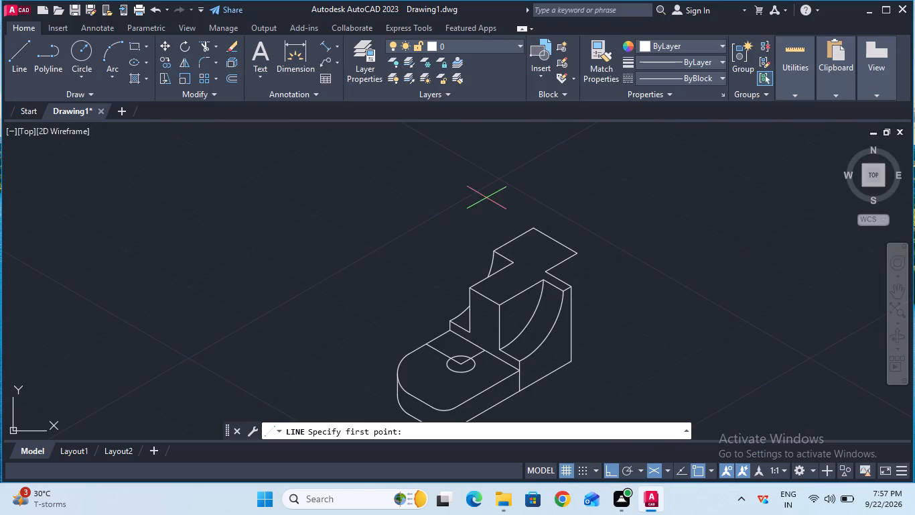
{"action": "left_click", "coordinate": [579, 249]}
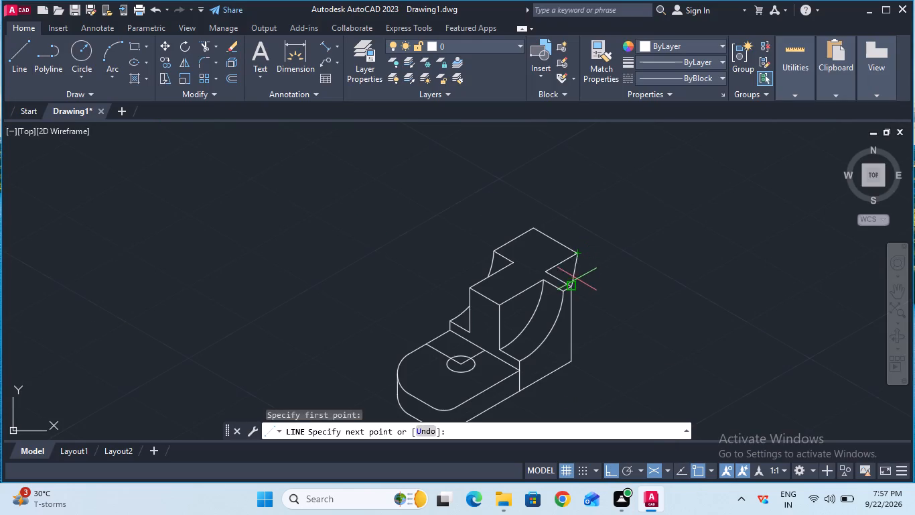
{"action": "key", "text": "F5"}
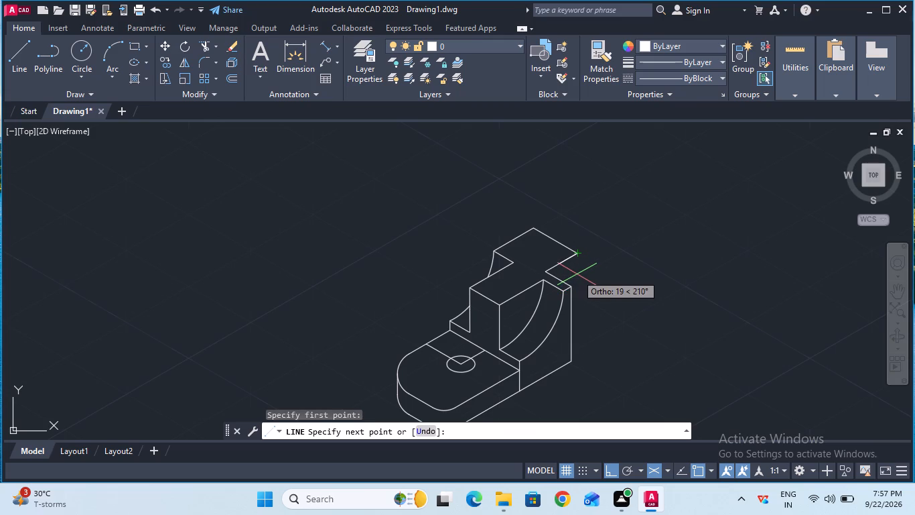
{"action": "type", "text": "65"}
{"action": "key", "text": "Return"}
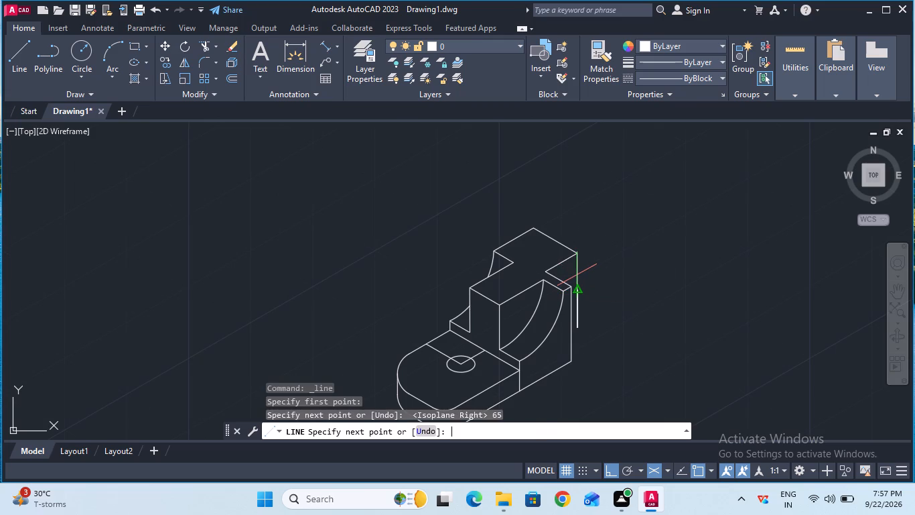
{"action": "key", "text": "Escape"}
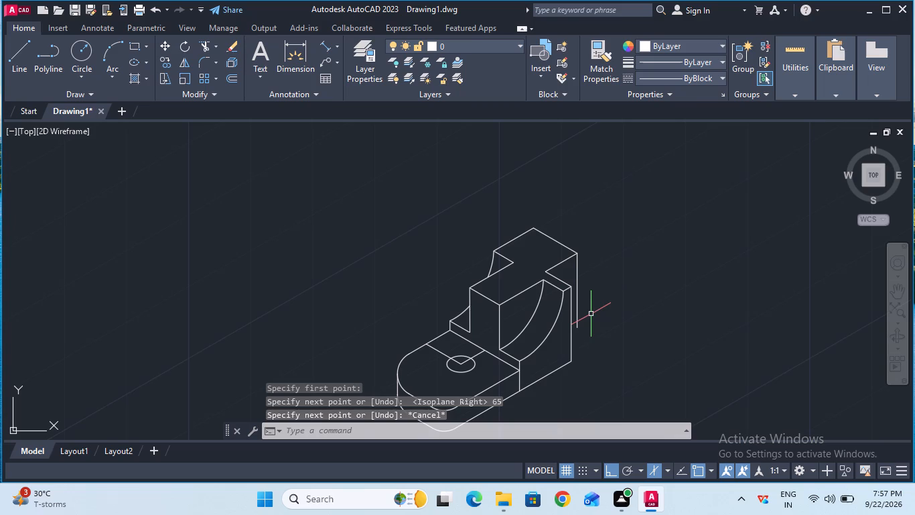
From the lower end of the 65 mm vertical, draw a 3 mm line at 210° toward the upright's outer vertical edge.
{"action": "left_click", "coordinate": [26, 61]}
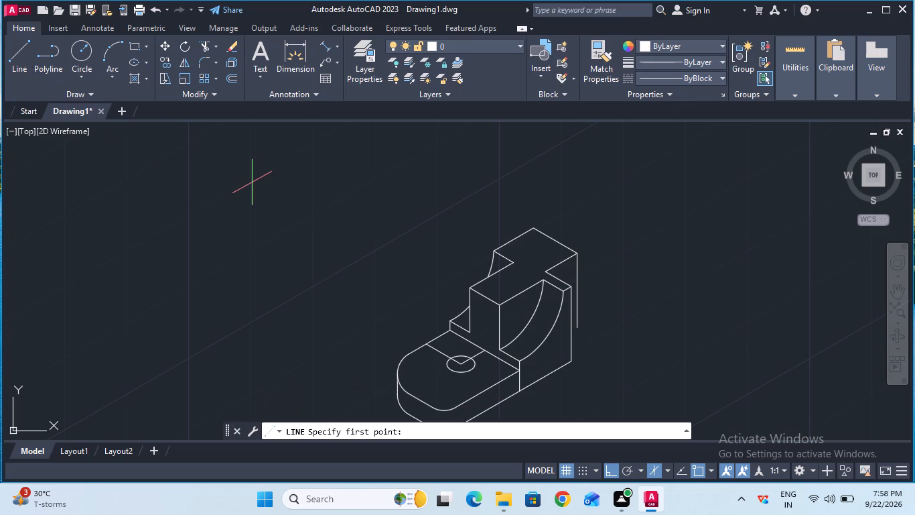
{"action": "left_click", "coordinate": [579, 323]}
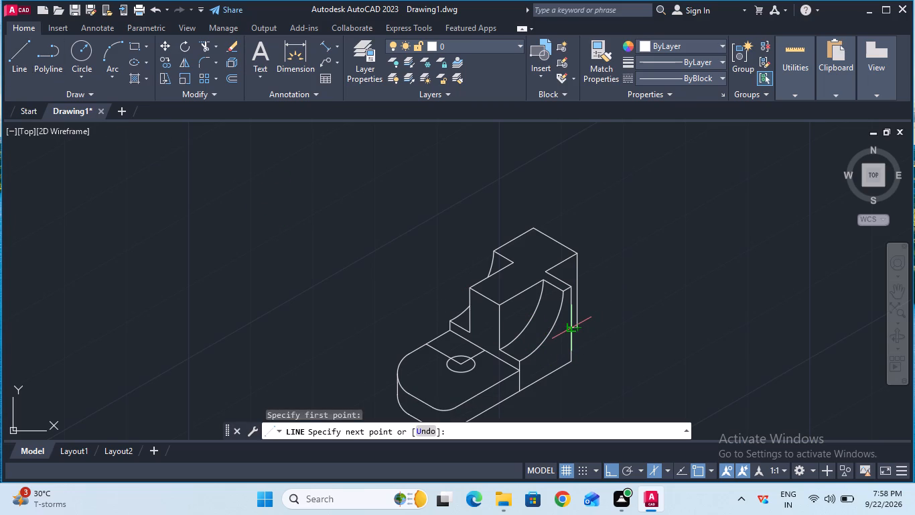
{"action": "scroll", "coordinate": [570, 329], "scroll_direction": "up", "scroll_amount": 1, "text": "ctrl"}
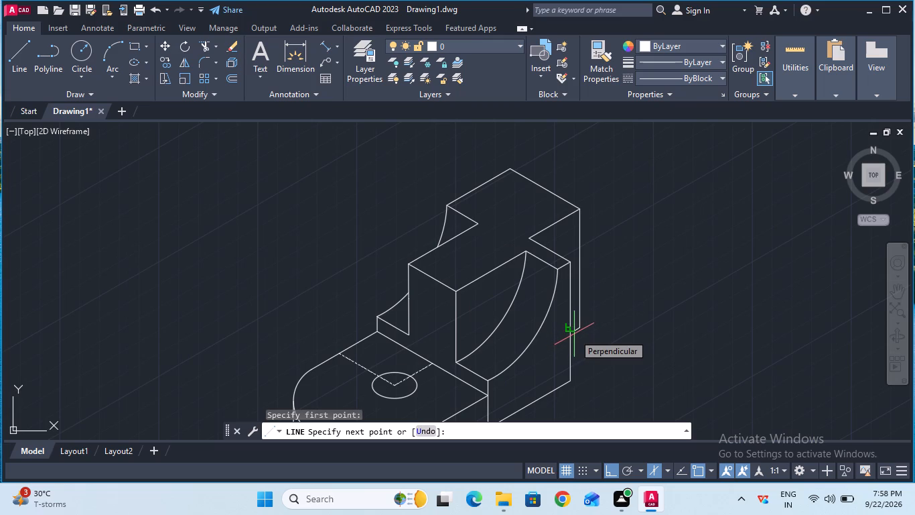
{"action": "key", "text": "3"}
{"action": "key", "text": "Return"}
{"action": "key", "text": "Escape"}
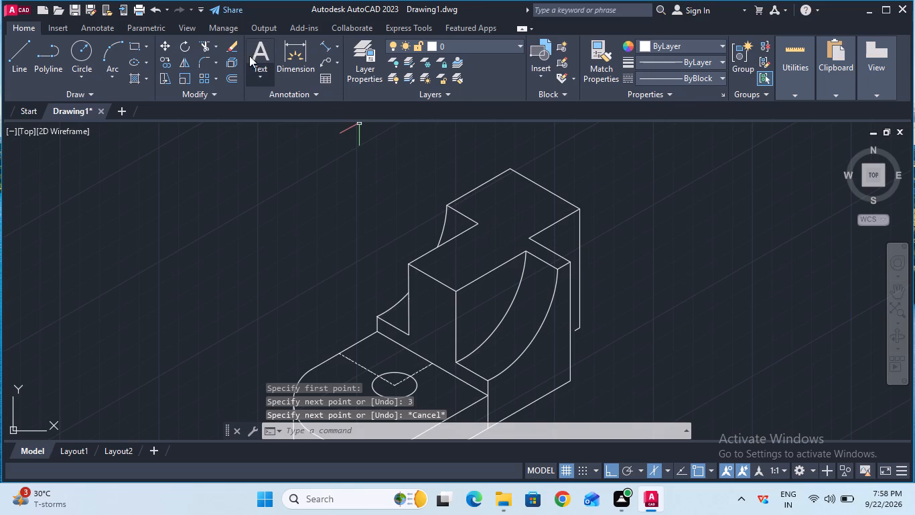
Extend the 3 mm line to meet the upright's outer vertical edge.
{"action": "left_click", "coordinate": [212, 43]}
{"action": "left_click", "coordinate": [216, 44]}
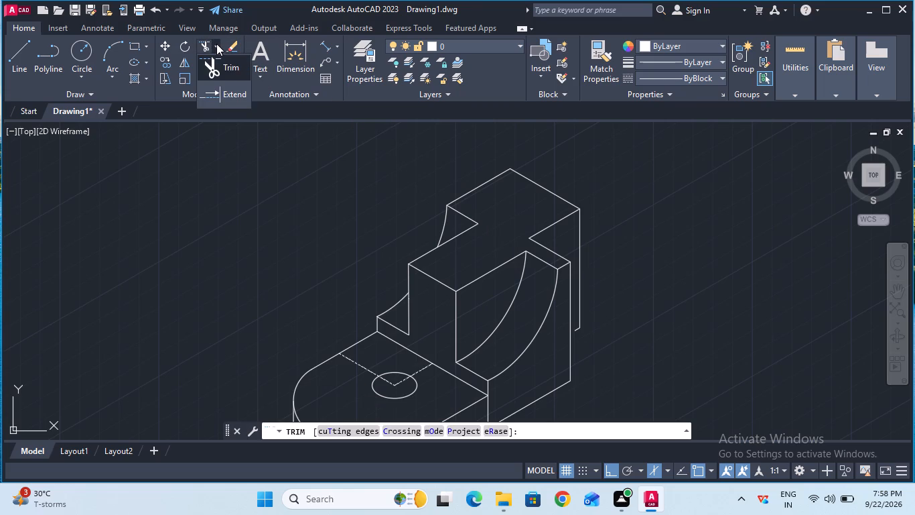
{"action": "left_click", "coordinate": [227, 84]}
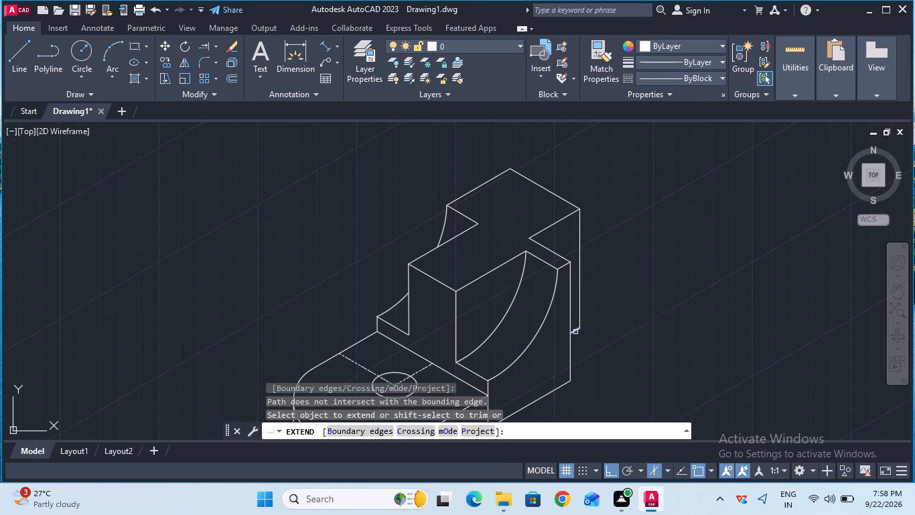
{"action": "left_click", "coordinate": [575, 330]}
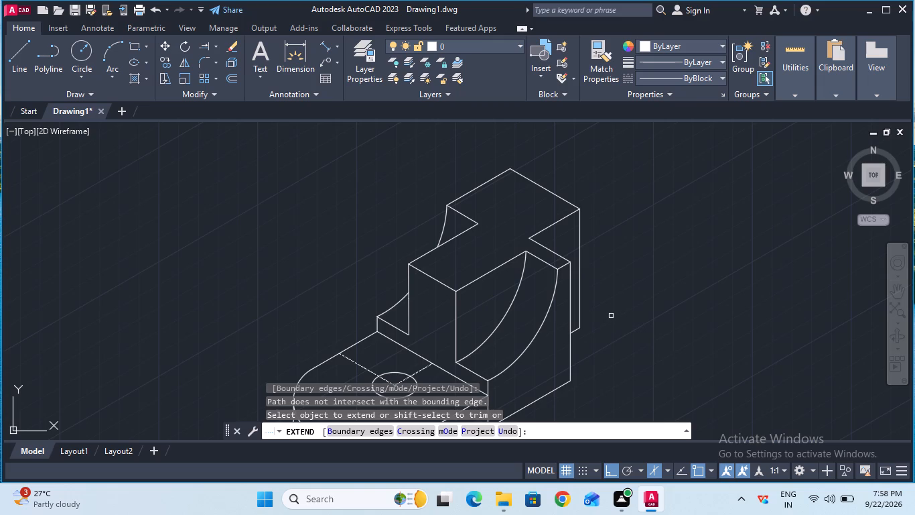
{"action": "key", "text": "Escape"}
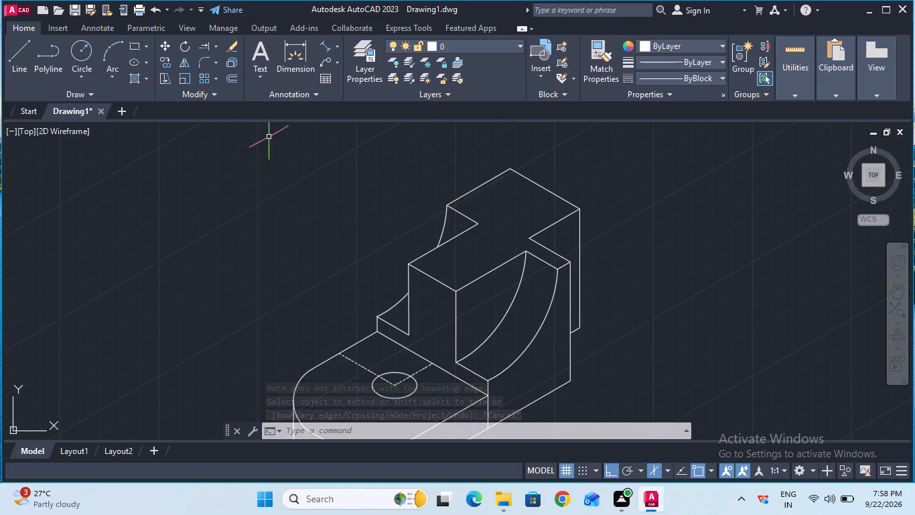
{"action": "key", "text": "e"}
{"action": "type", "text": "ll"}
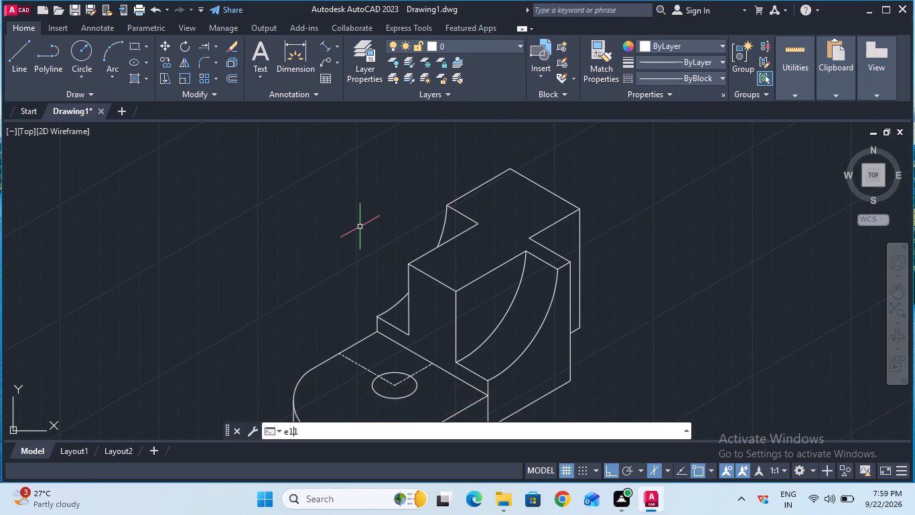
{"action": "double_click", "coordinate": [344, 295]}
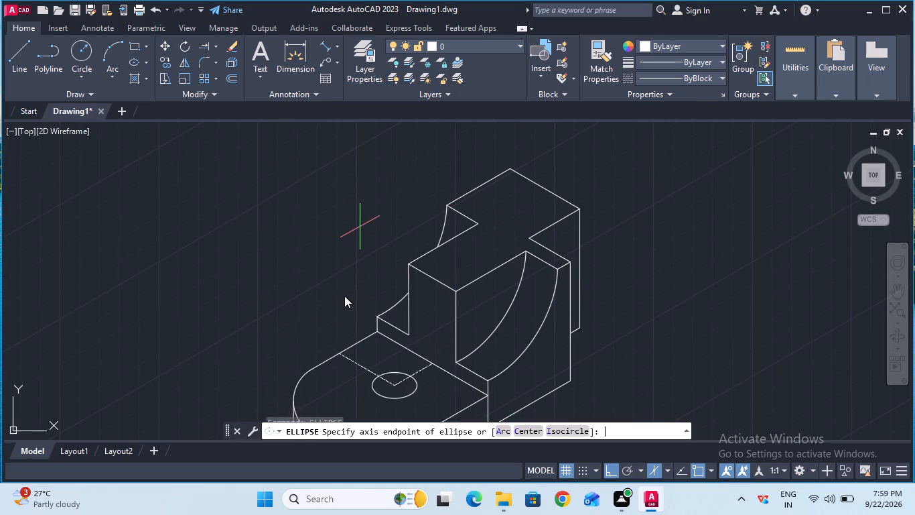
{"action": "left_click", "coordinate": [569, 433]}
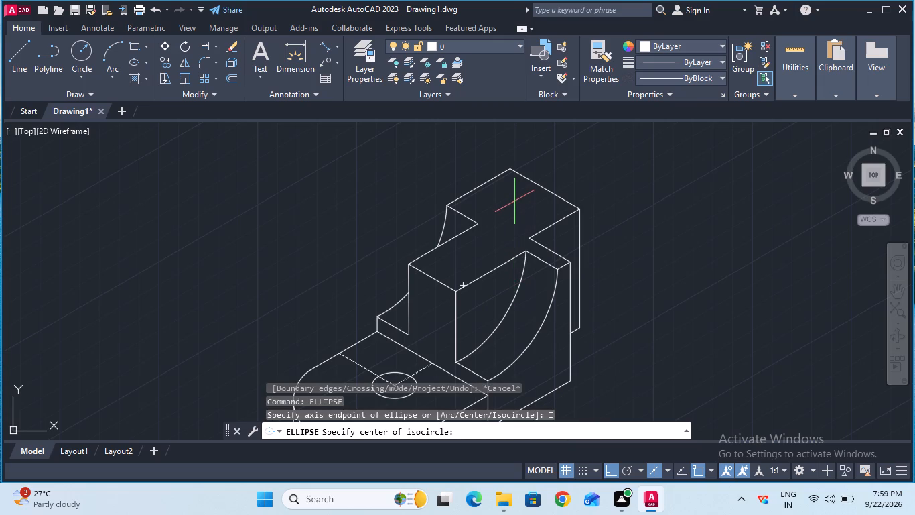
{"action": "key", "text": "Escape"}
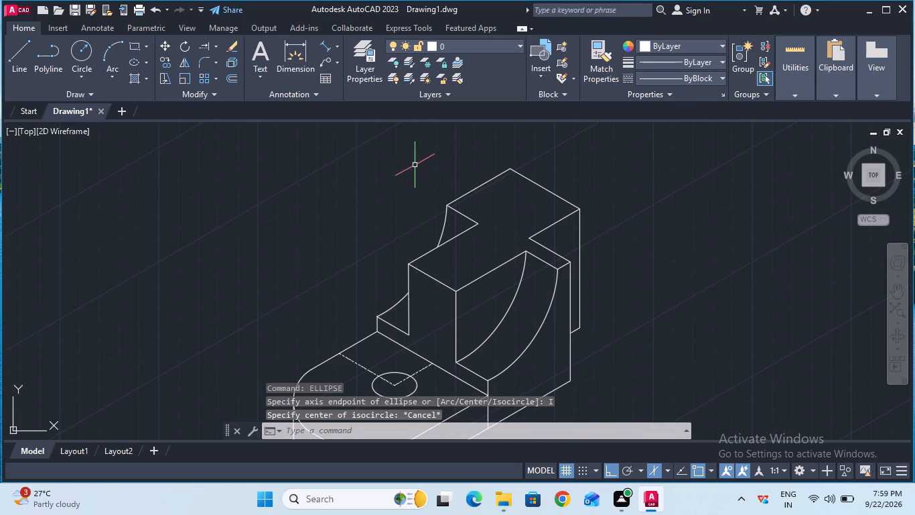
With the CENTER linetype, draw centre lines from the rear top face's 40 mm edge midpoint, 22 mm at 330°, and on to the 44 mm edge's midpoint.
{"action": "left_click", "coordinate": [676, 84]}
{"action": "left_click", "coordinate": [678, 123]}
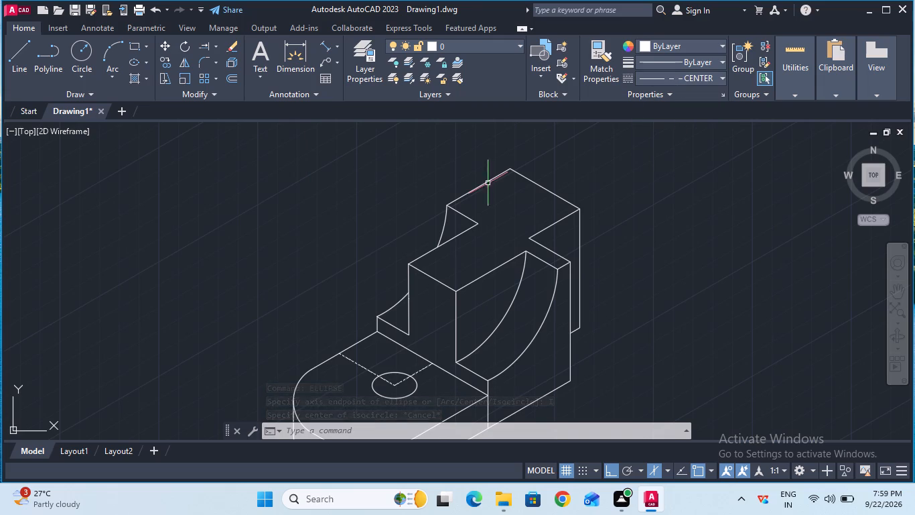
{"action": "double_click", "coordinate": [11, 54]}
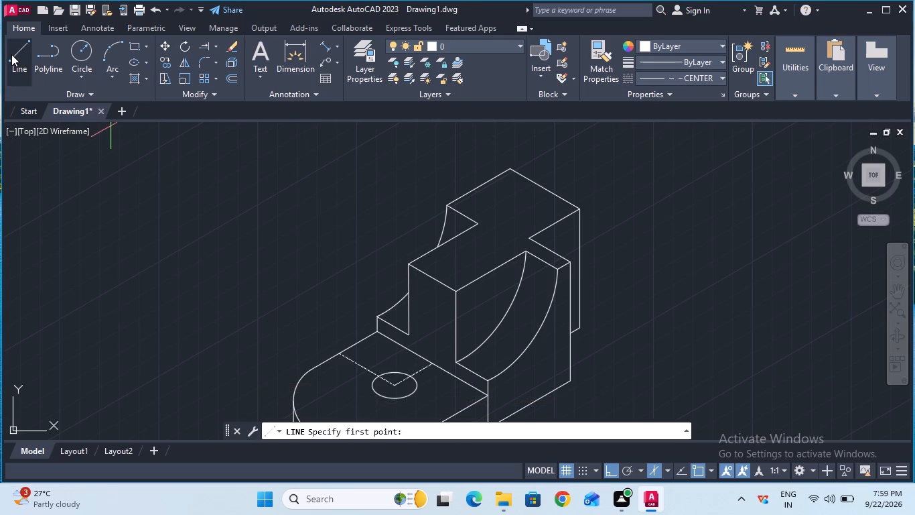
{"action": "left_click", "coordinate": [477, 189]}
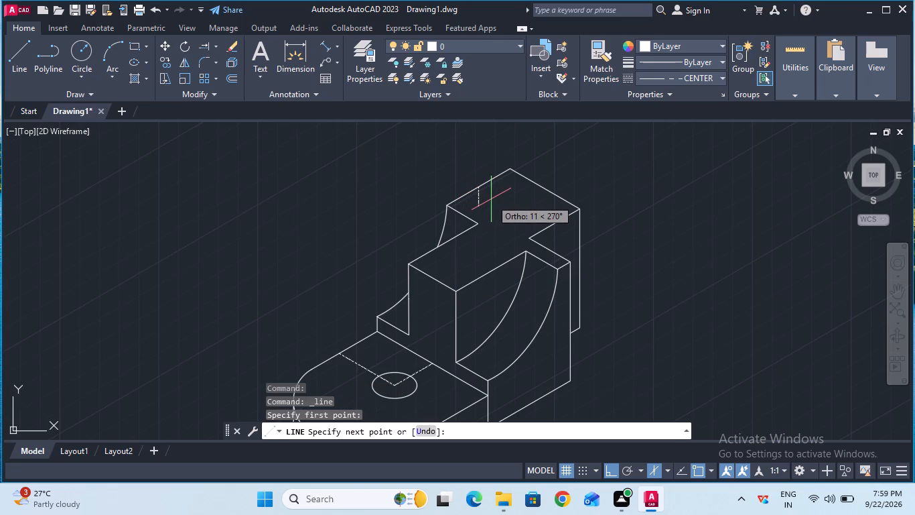
{"action": "key", "text": "F5"}
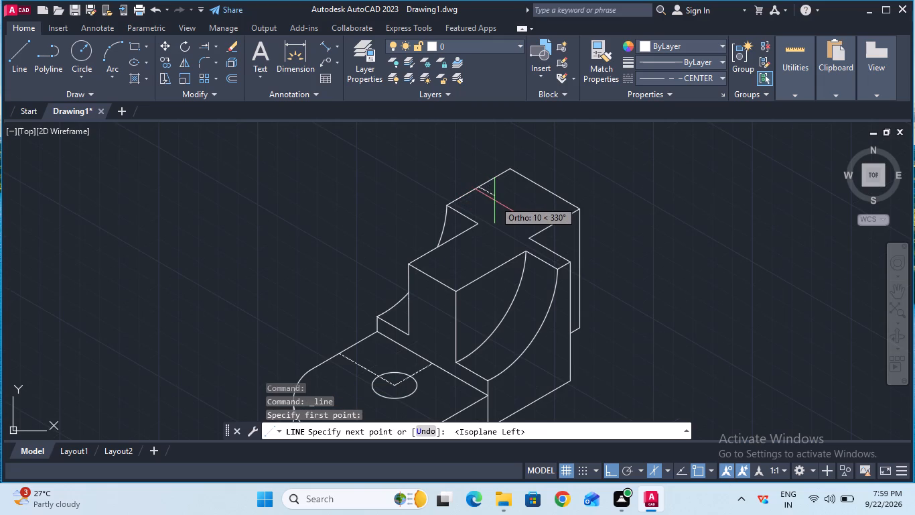
{"action": "type", "text": "22"}
{"action": "key", "text": "Return"}
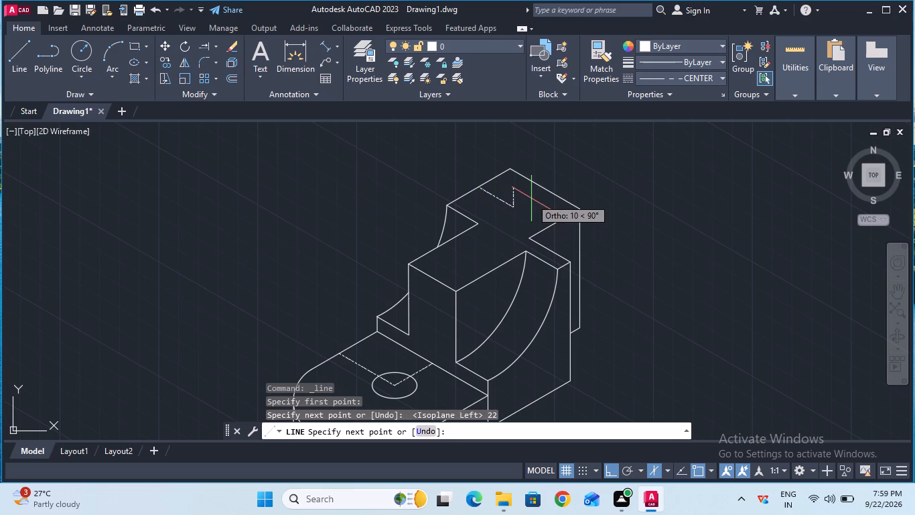
{"action": "key", "text": "F5"}
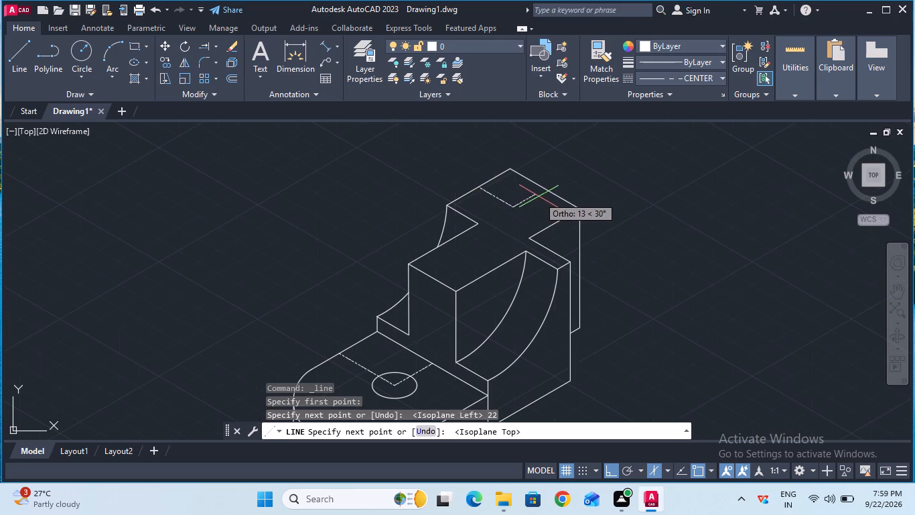
{"action": "left_click", "coordinate": [547, 192]}
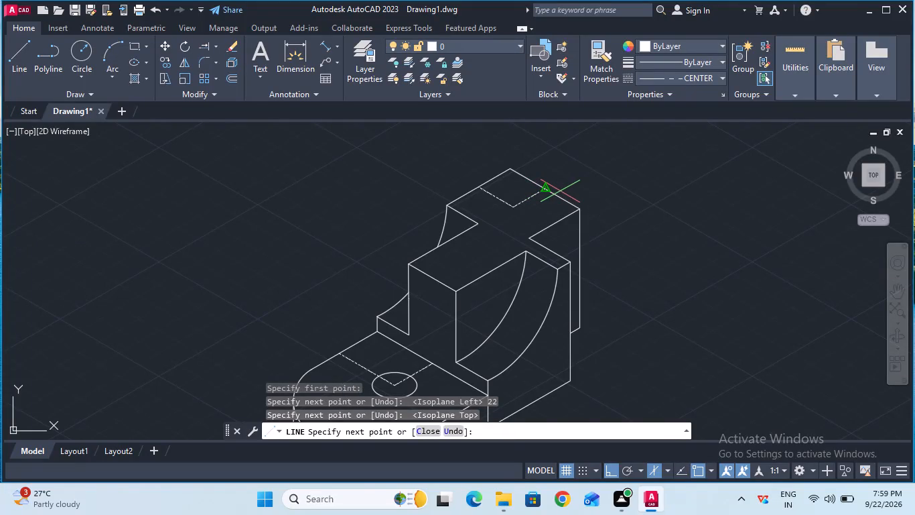
{"action": "key", "text": "Escape"}
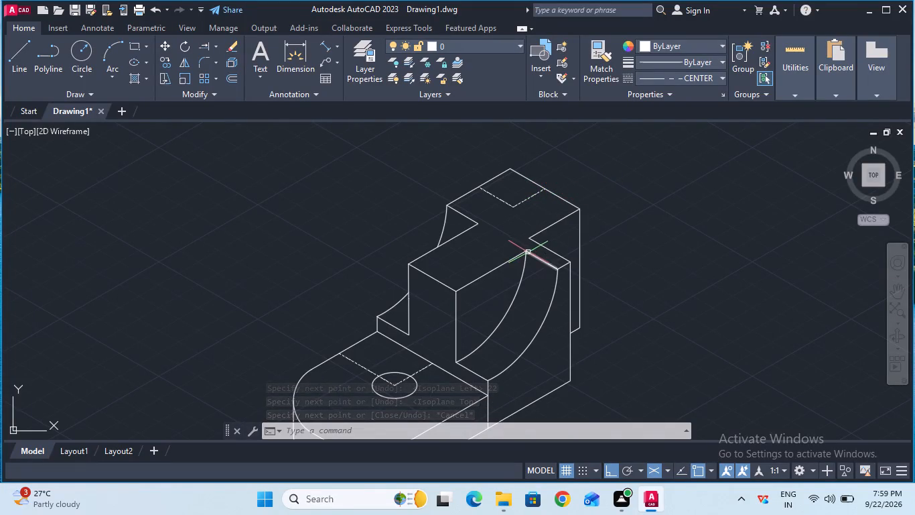
On the top isoplane, draw an isocircle of radius 10 mm centred where the two rear top face centre lines meet.
{"action": "key", "text": "e"}
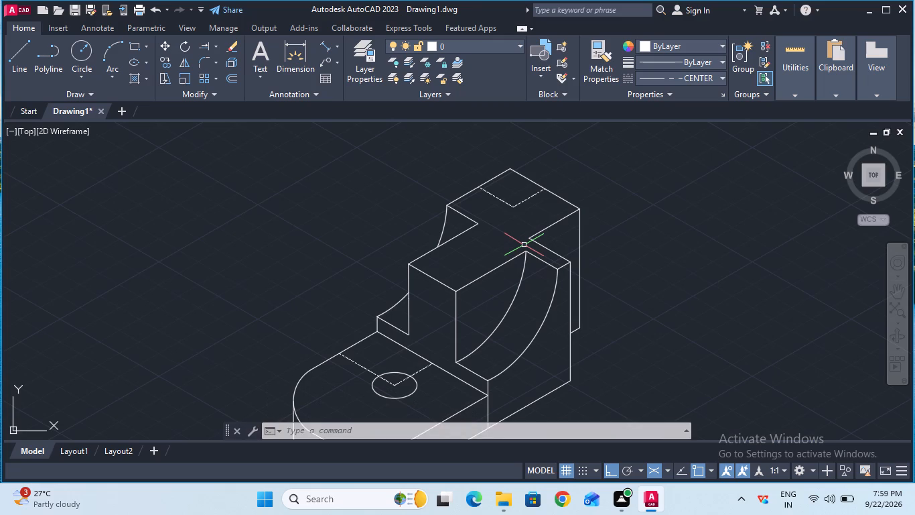
{"action": "type", "text": "ll"}
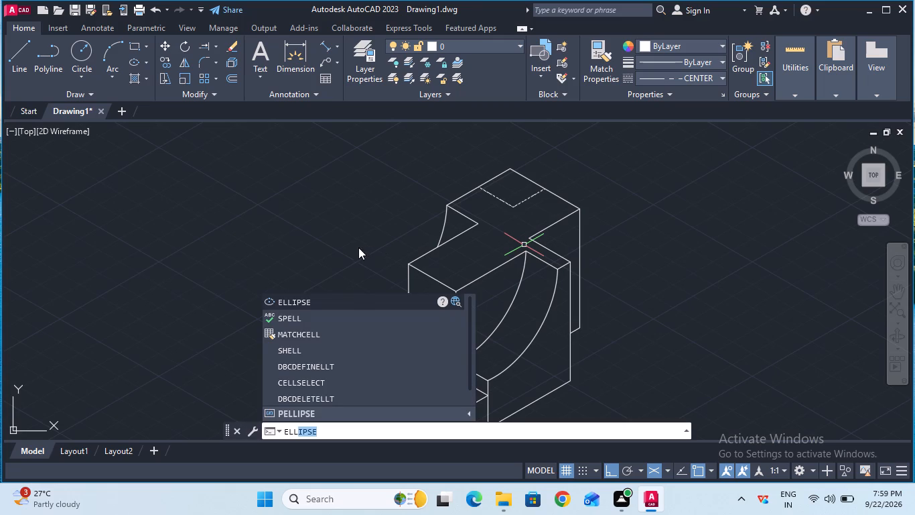
{"action": "double_click", "coordinate": [353, 296]}
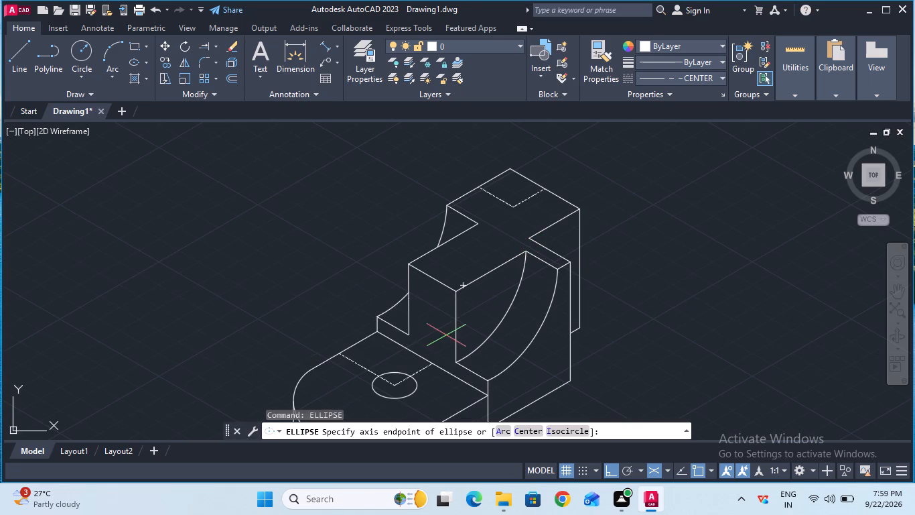
{"action": "double_click", "coordinate": [555, 428]}
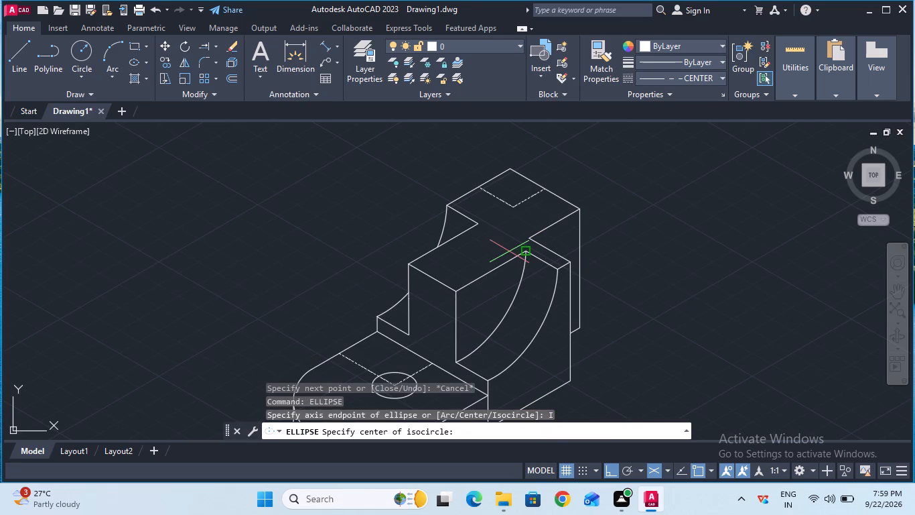
{"action": "left_click", "coordinate": [509, 211]}
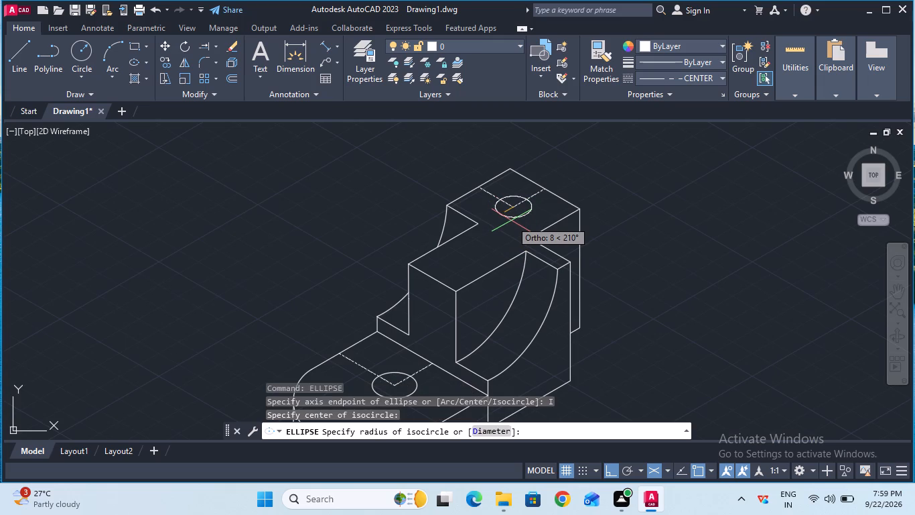
{"action": "key", "text": "1"}
{"action": "key", "text": "0"}
{"action": "key", "text": "Return"}
{"action": "key", "text": "Escape"}
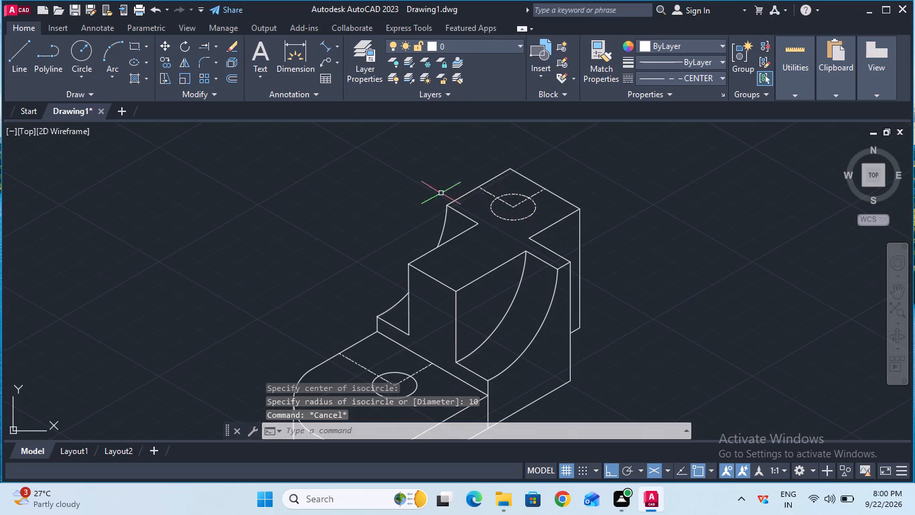
{"action": "key", "text": "Escape"}
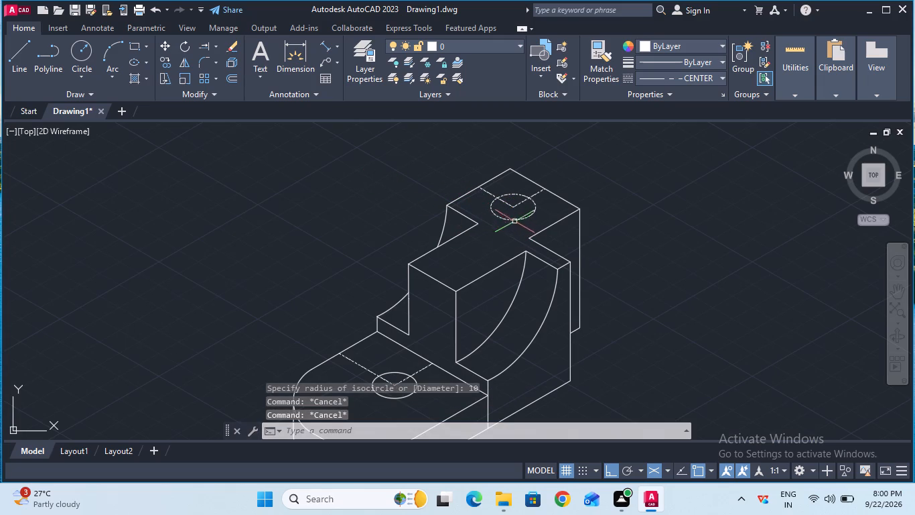
Change the linetype of the isocircle on the rear top face to ByBlock.
{"action": "left_click", "coordinate": [513, 218]}
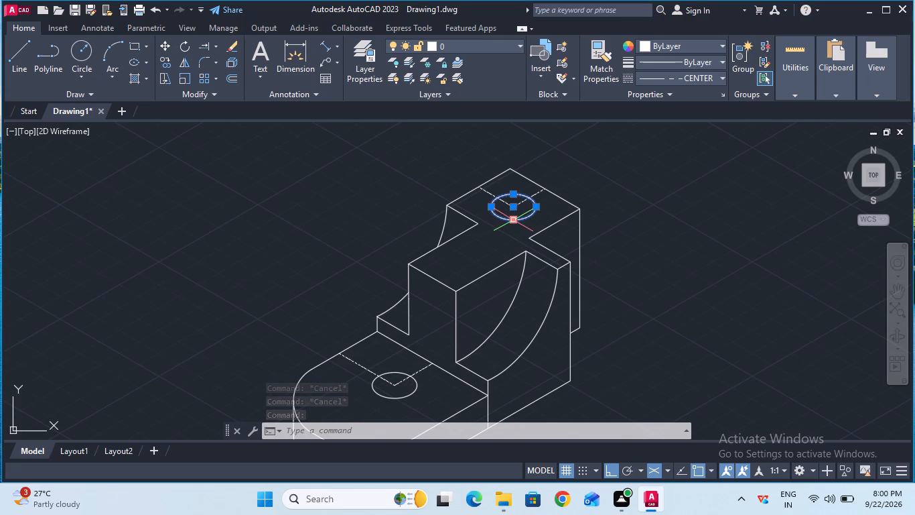
{"action": "type", "text": "pr"}
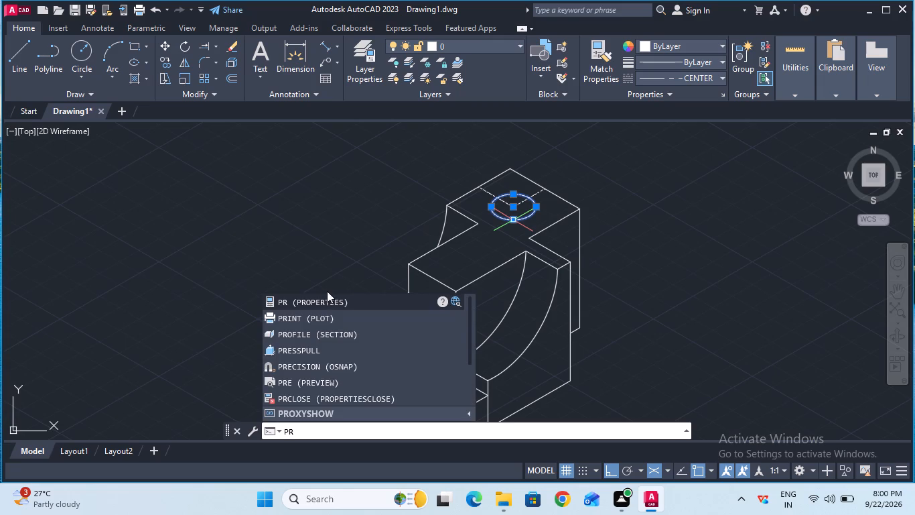
{"action": "double_click", "coordinate": [328, 298]}
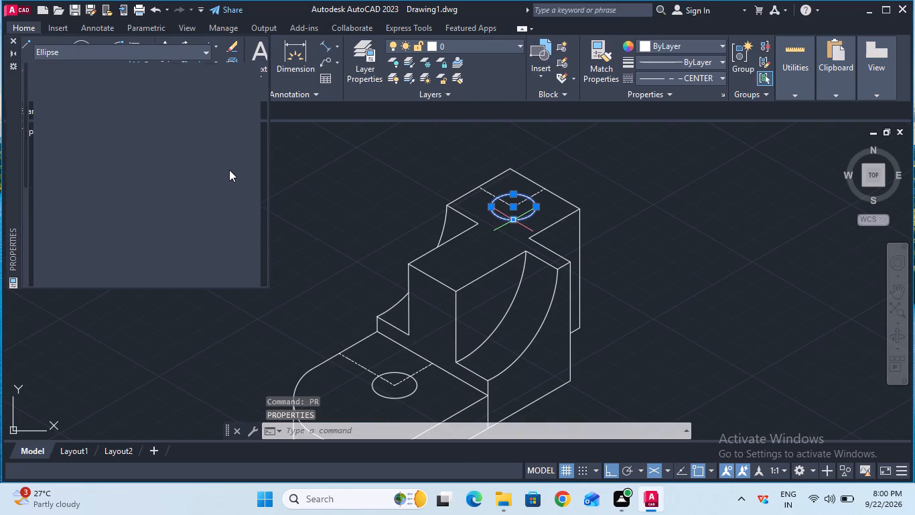
{"action": "left_click", "coordinate": [203, 109]}
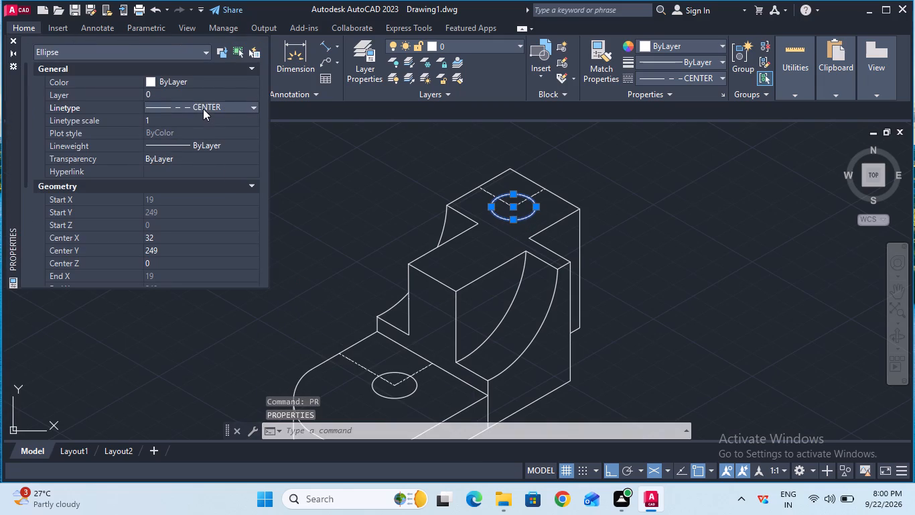
{"action": "left_click", "coordinate": [203, 109]}
{"action": "left_click", "coordinate": [207, 130]}
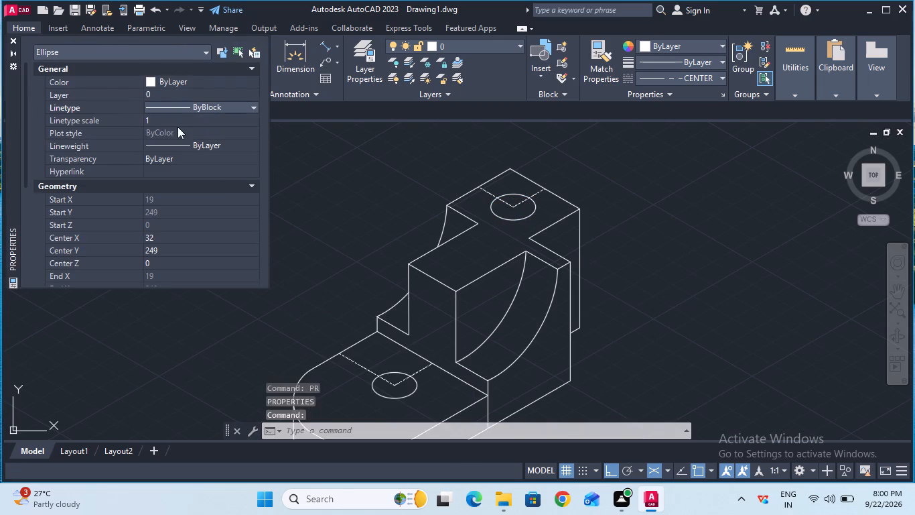
{"action": "double_click", "coordinate": [15, 42]}
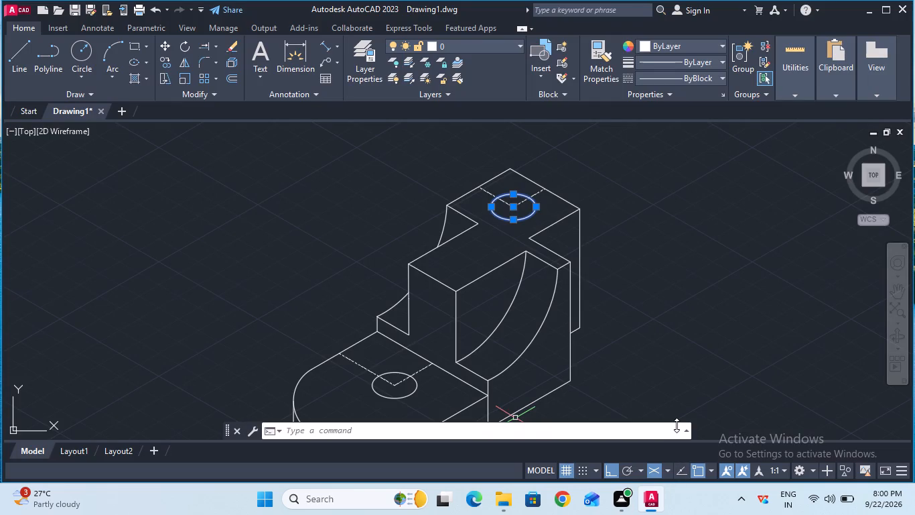
Add aligned dimensions to both centre lines of the base hole, each measured from the hole's centre to the face edge.
{"action": "scroll", "coordinate": [677, 425], "scroll_direction": "down", "scroll_amount": 4, "text": "ctrl"}
{"action": "scroll", "coordinate": [620, 370], "scroll_direction": "down", "scroll_amount": 2, "text": "ctrl"}
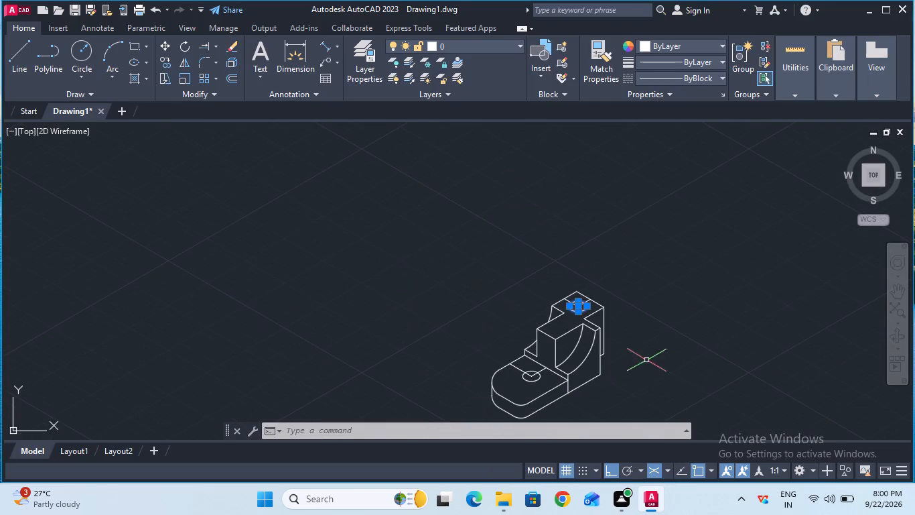
{"action": "left_click", "coordinate": [892, 294]}
{"action": "left_click_drag", "start_coordinate": [692, 359], "coordinate": [687, 339]}
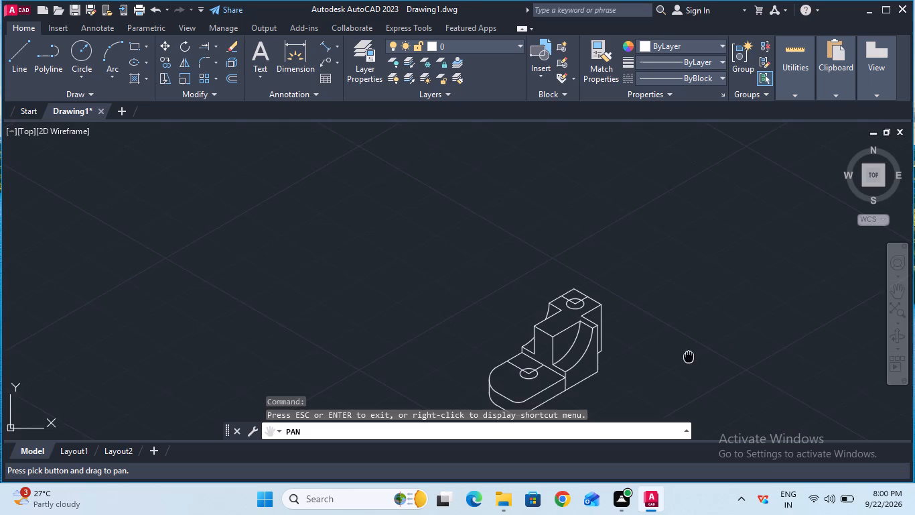
{"action": "left_click_drag", "start_coordinate": [687, 339], "coordinate": [682, 299]}
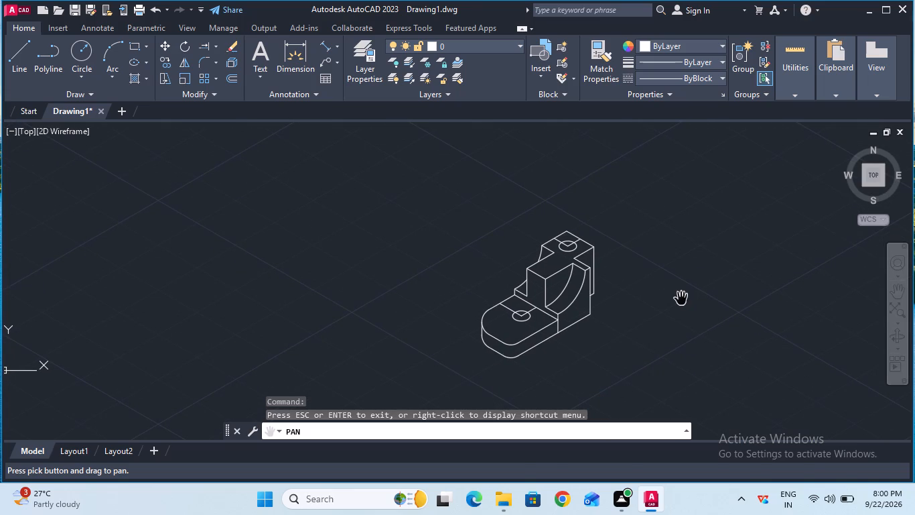
{"action": "key", "text": "Escape"}
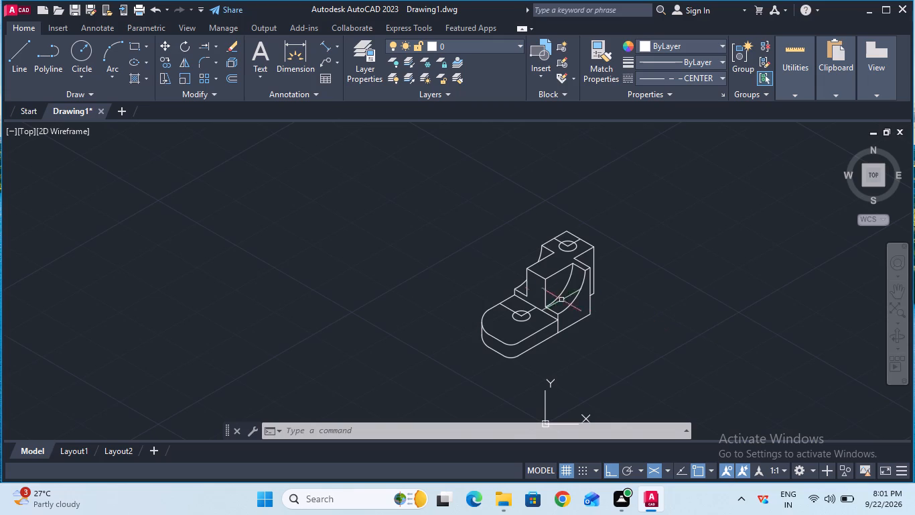
{"action": "scroll", "coordinate": [491, 276], "scroll_direction": "up", "scroll_amount": 2, "text": "ctrl"}
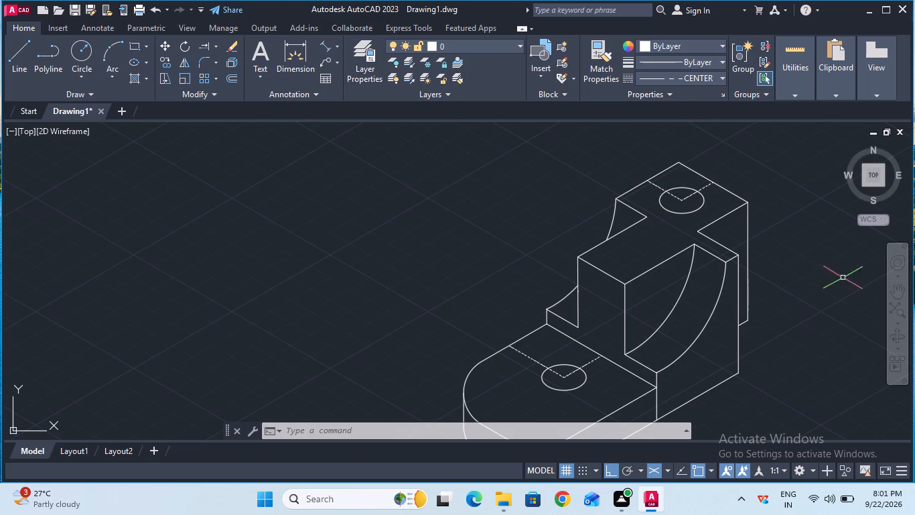
{"action": "left_click", "coordinate": [890, 289]}
{"action": "left_click_drag", "start_coordinate": [829, 268], "coordinate": [801, 217]}
{"action": "key", "text": "Escape"}
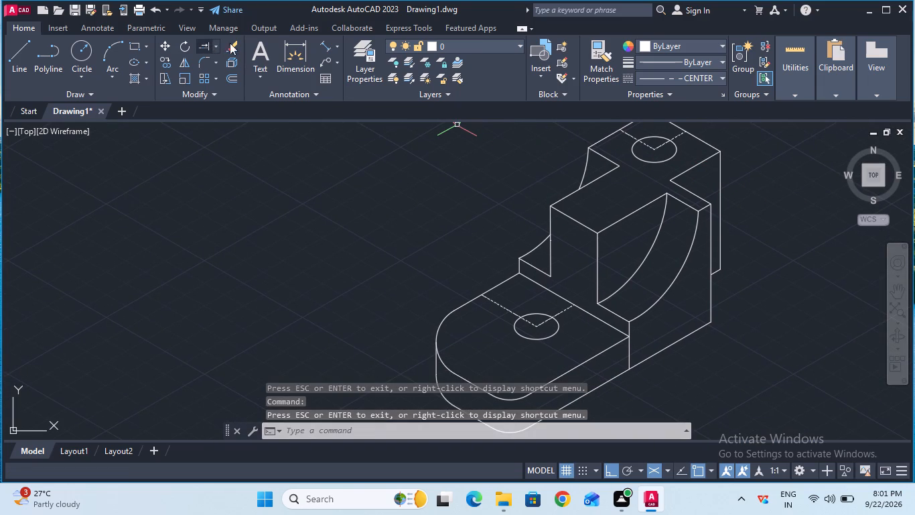
{"action": "double_click", "coordinate": [326, 47]}
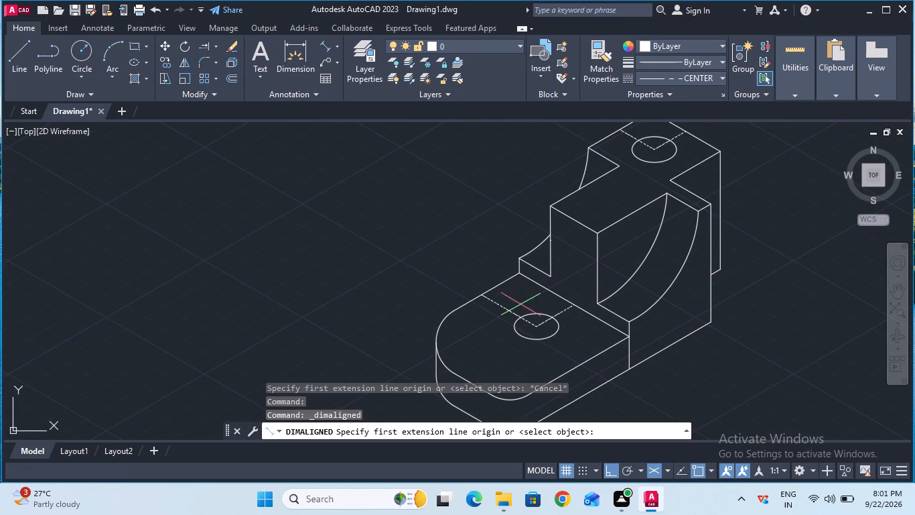
{"action": "double_click", "coordinate": [533, 325]}
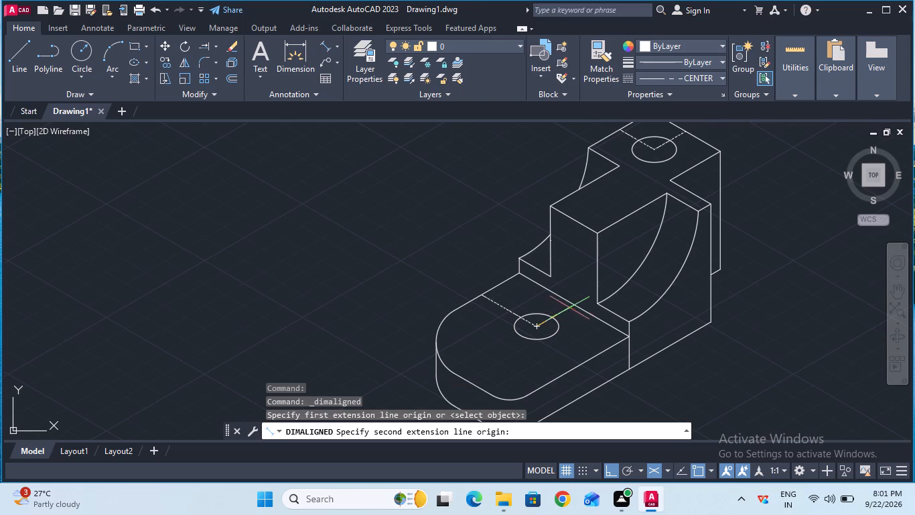
{"action": "left_click", "coordinate": [571, 307]}
{"action": "left_click", "coordinate": [559, 293]}
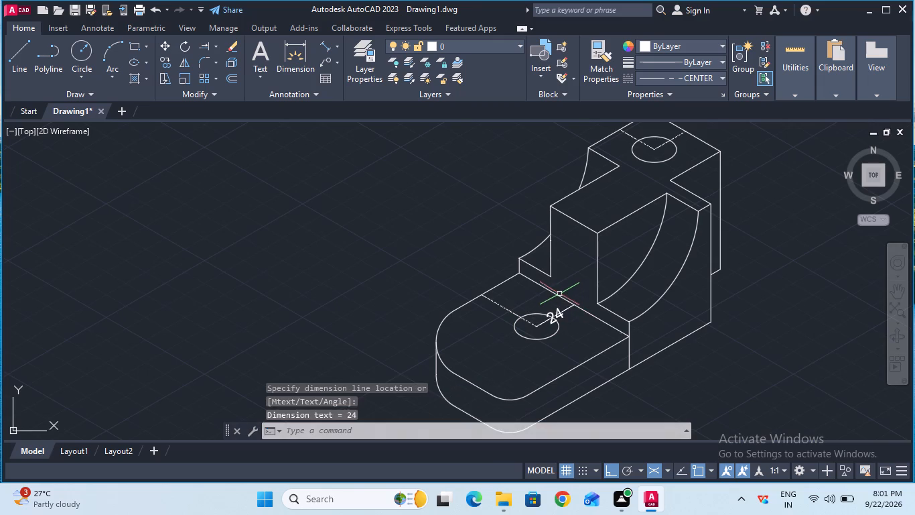
{"action": "double_click", "coordinate": [327, 41]}
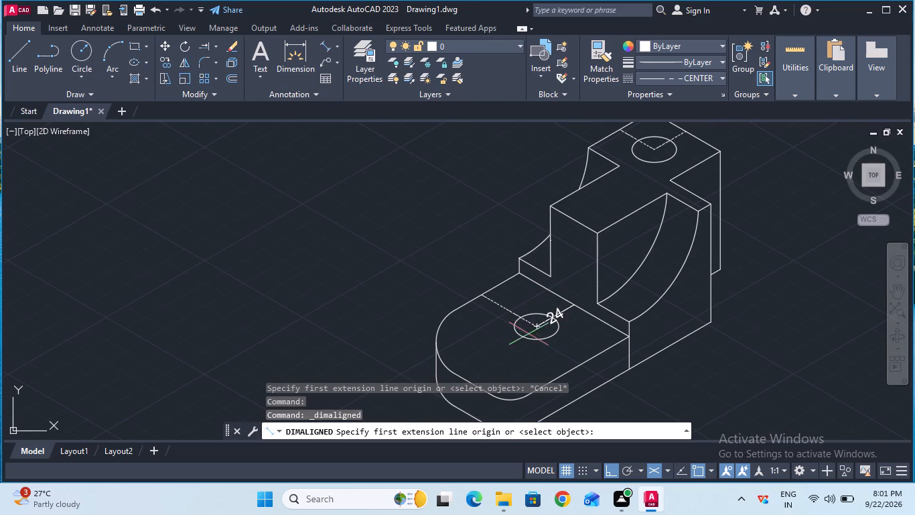
{"action": "left_click", "coordinate": [532, 328]}
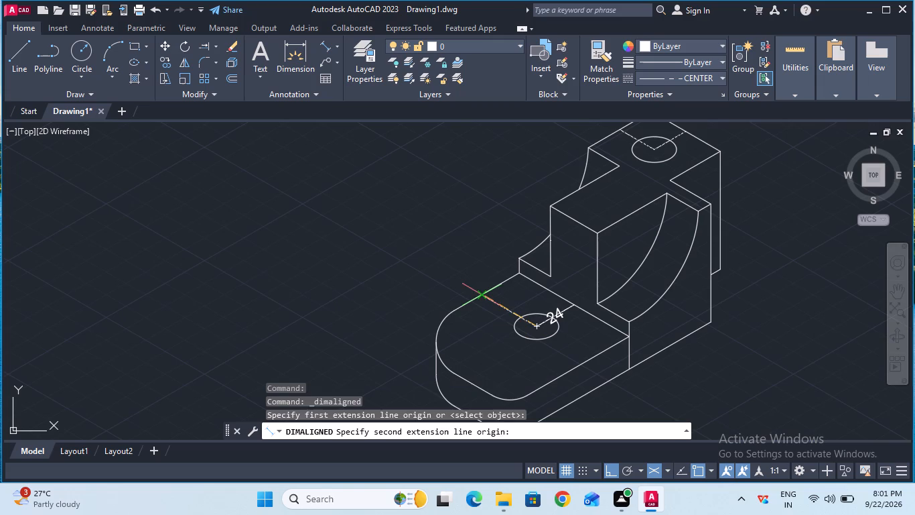
{"action": "left_click", "coordinate": [480, 298]}
{"action": "left_click", "coordinate": [476, 272]}
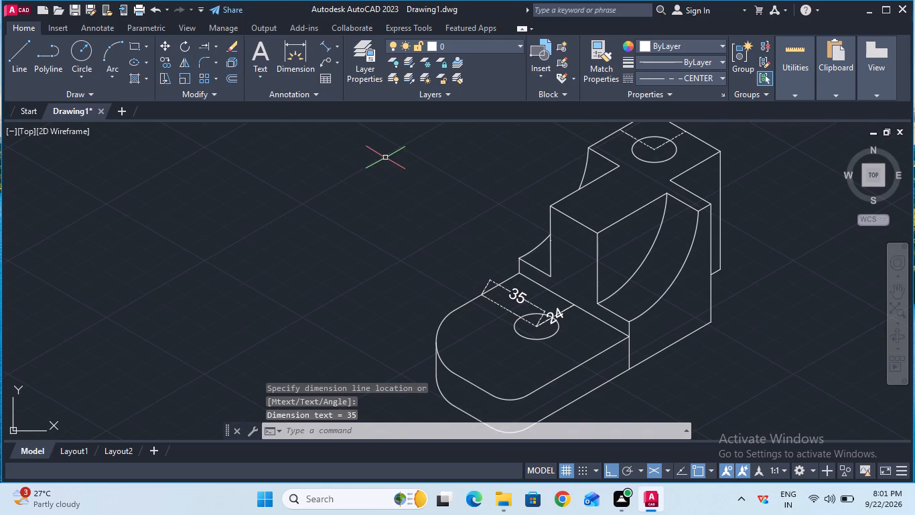
Add aligned dimensions to the base's vertical thickness edge at the rounded end and the short vertical edge beneath the far curved rib.
{"action": "double_click", "coordinate": [327, 46]}
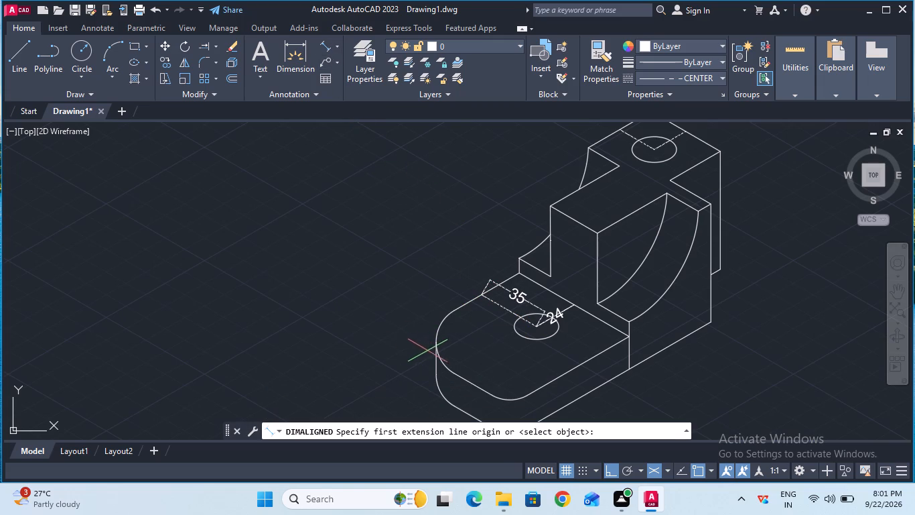
{"action": "left_click", "coordinate": [433, 345]}
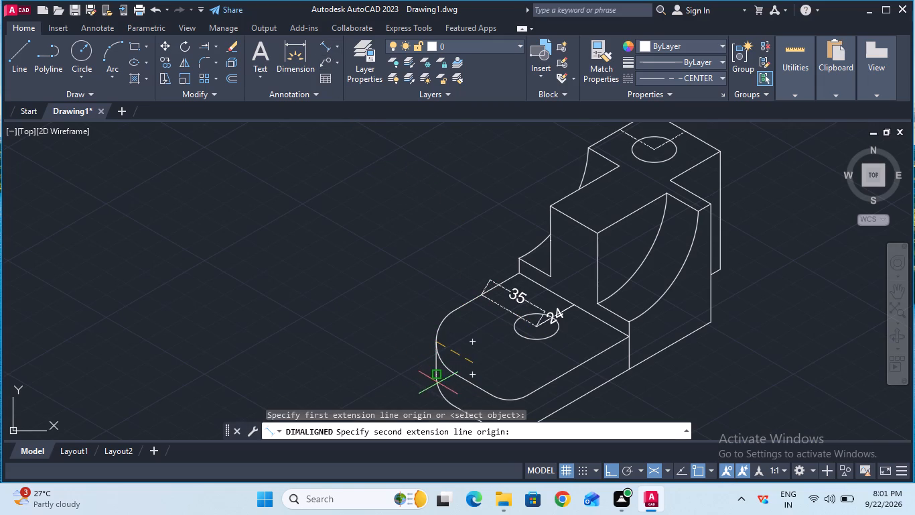
{"action": "double_click", "coordinate": [433, 374]}
{"action": "left_click", "coordinate": [414, 372]}
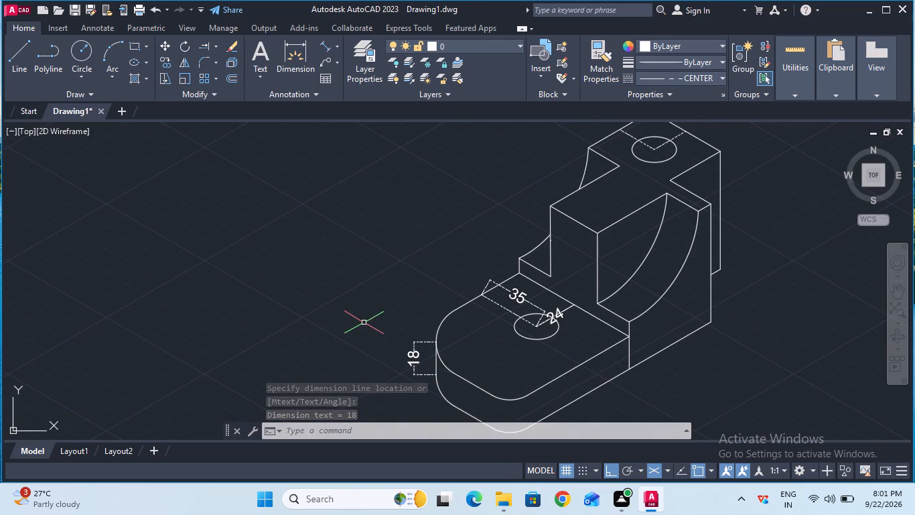
{"action": "left_click", "coordinate": [330, 39]}
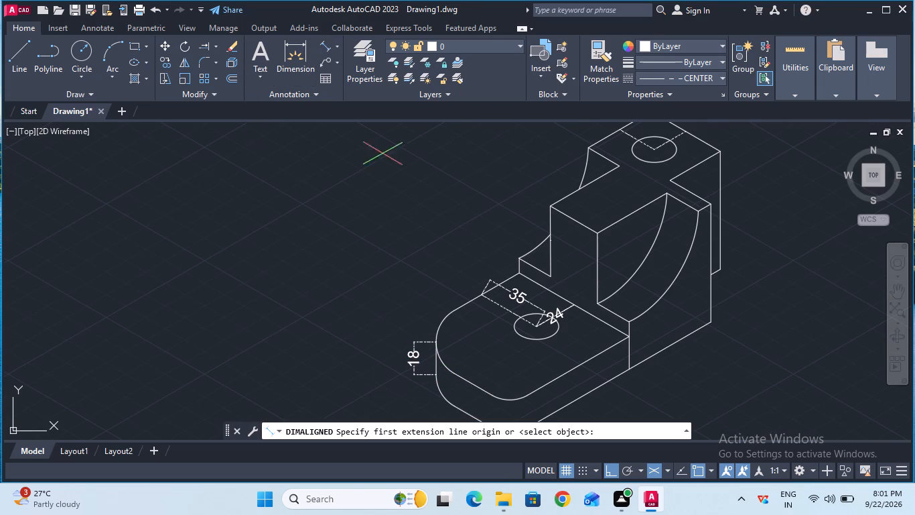
{"action": "double_click", "coordinate": [516, 261]}
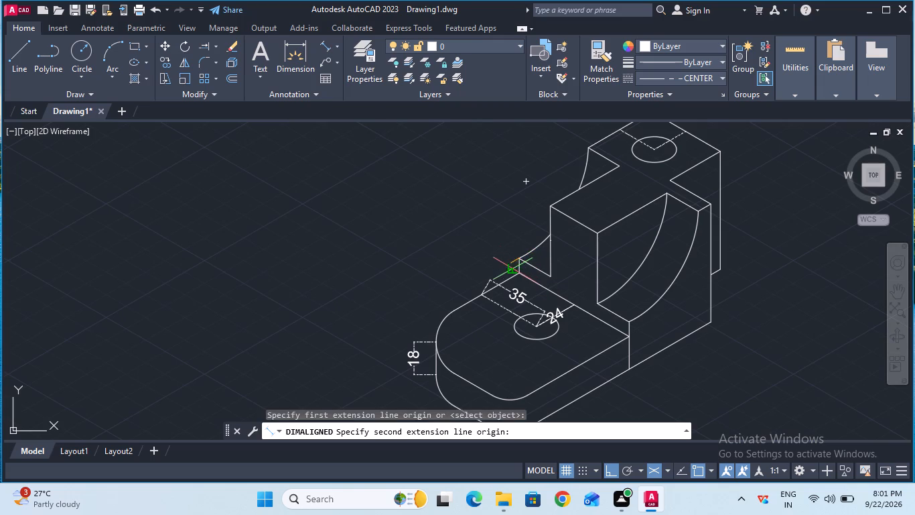
{"action": "double_click", "coordinate": [517, 276]}
{"action": "left_click", "coordinate": [502, 269]}
{"action": "left_click_drag", "start_coordinate": [502, 269], "coordinate": [482, 260]}
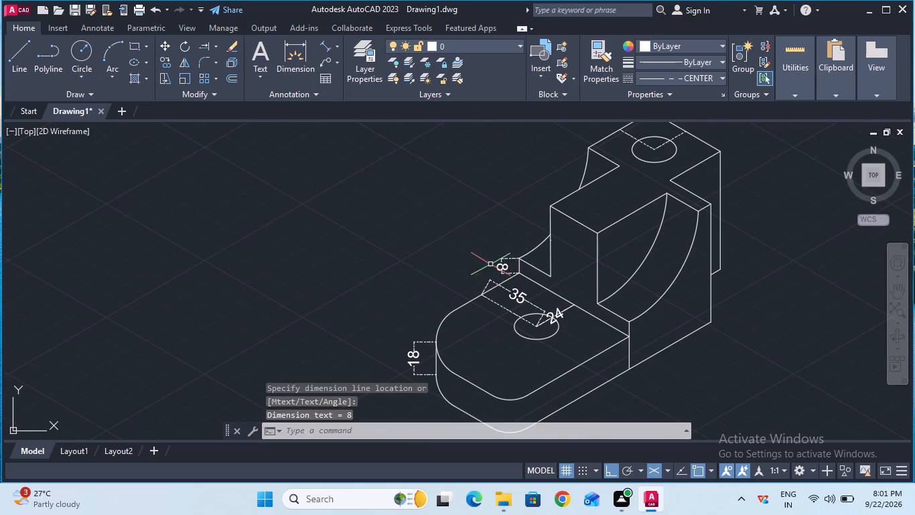
{"action": "left_click_drag", "start_coordinate": [482, 260], "coordinate": [455, 241]}
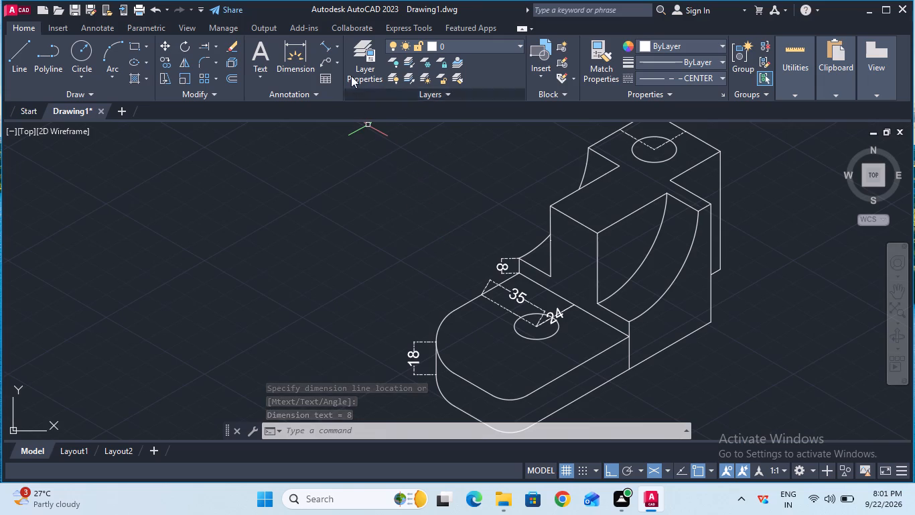
Add aligned dimensions to the rear block's short top edge above the far curved rib and the upright's front top edge.
{"action": "left_click", "coordinate": [328, 48]}
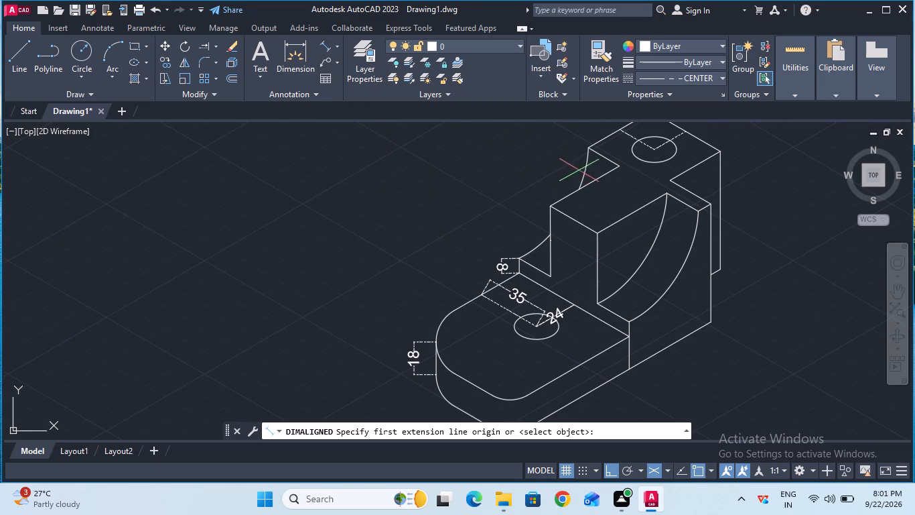
{"action": "left_click", "coordinate": [587, 146]}
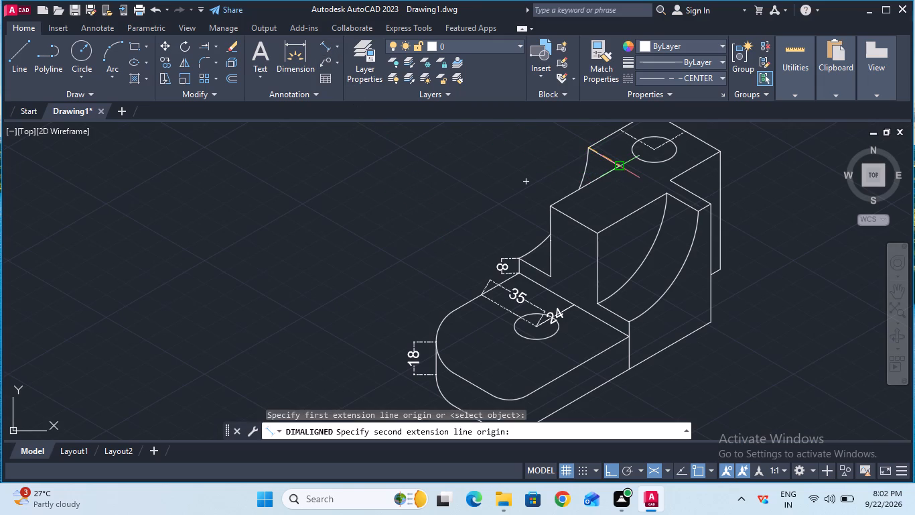
{"action": "double_click", "coordinate": [619, 167]}
{"action": "left_click", "coordinate": [612, 171]}
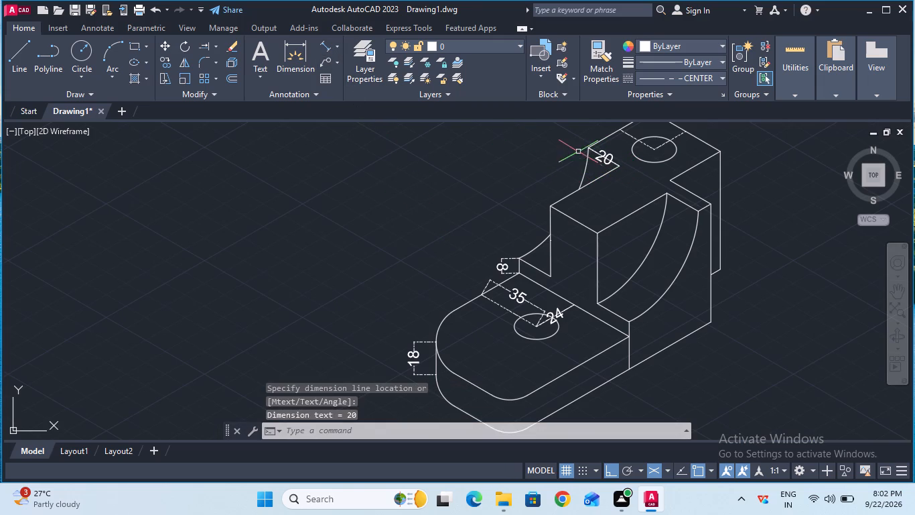
{"action": "left_click", "coordinate": [328, 40]}
{"action": "left_click_drag", "start_coordinate": [328, 40], "coordinate": [486, 130]}
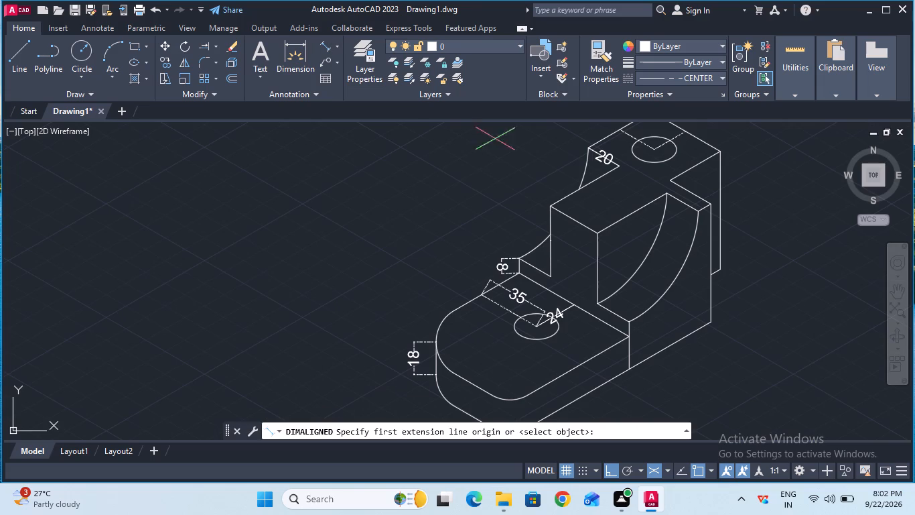
{"action": "double_click", "coordinate": [546, 204]}
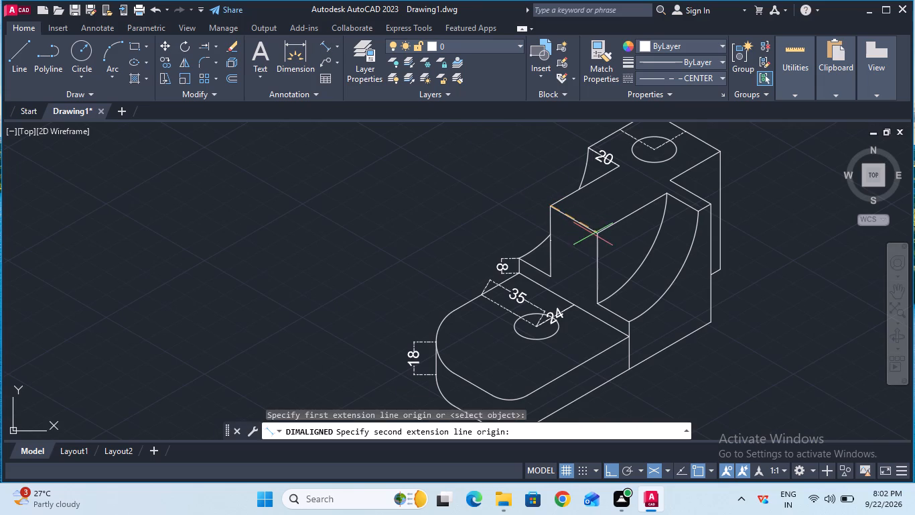
{"action": "double_click", "coordinate": [594, 235]}
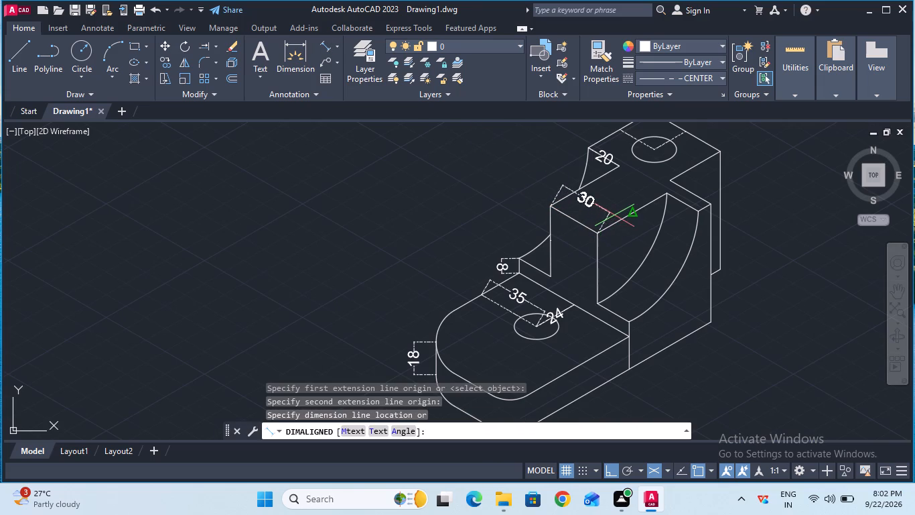
{"action": "left_click", "coordinate": [614, 215]}
Add an aligned dimension across the top of the near curved rib, between the upper ends of its two arcs.
{"action": "double_click", "coordinate": [330, 45]}
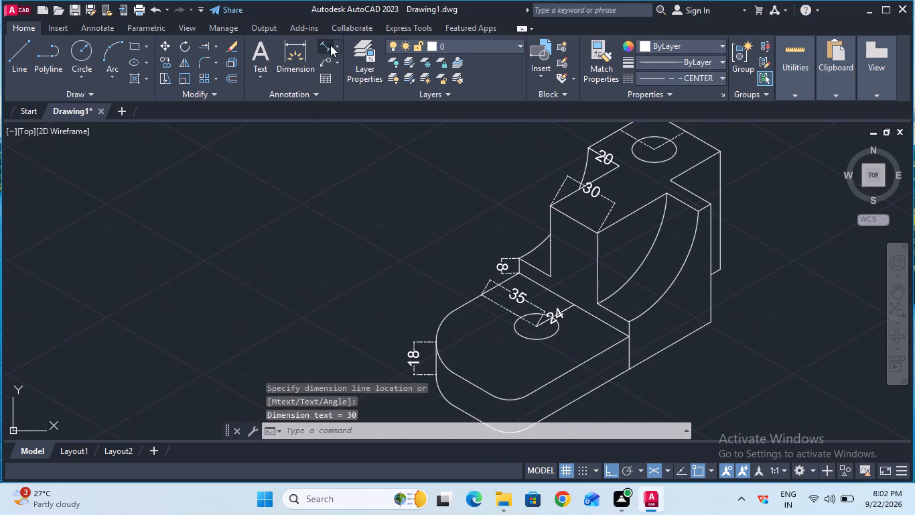
{"action": "left_click", "coordinate": [669, 197]}
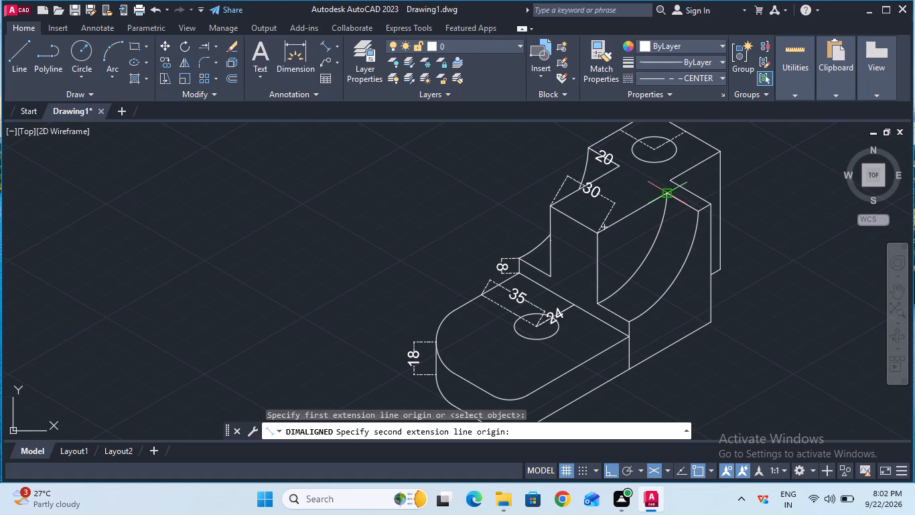
{"action": "double_click", "coordinate": [699, 213]}
{"action": "left_click", "coordinate": [676, 236]}
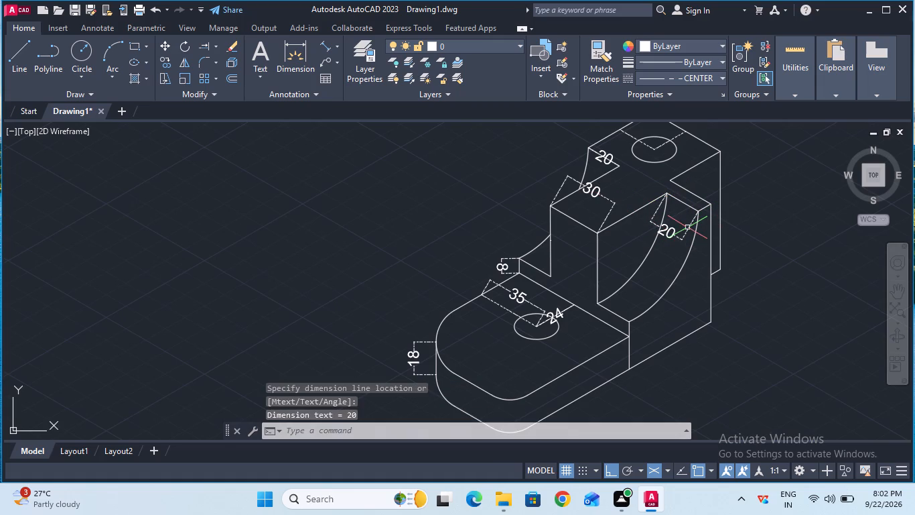
Add aligned dimensions to the rear block's two outer top edges that meet at its back corner.
{"action": "scroll", "coordinate": [725, 224], "scroll_direction": "left", "scroll_amount": 1}
{"action": "scroll", "coordinate": [725, 224], "scroll_direction": "right", "scroll_amount": 1}
{"action": "scroll", "coordinate": [725, 224], "scroll_direction": "left", "scroll_amount": 1}
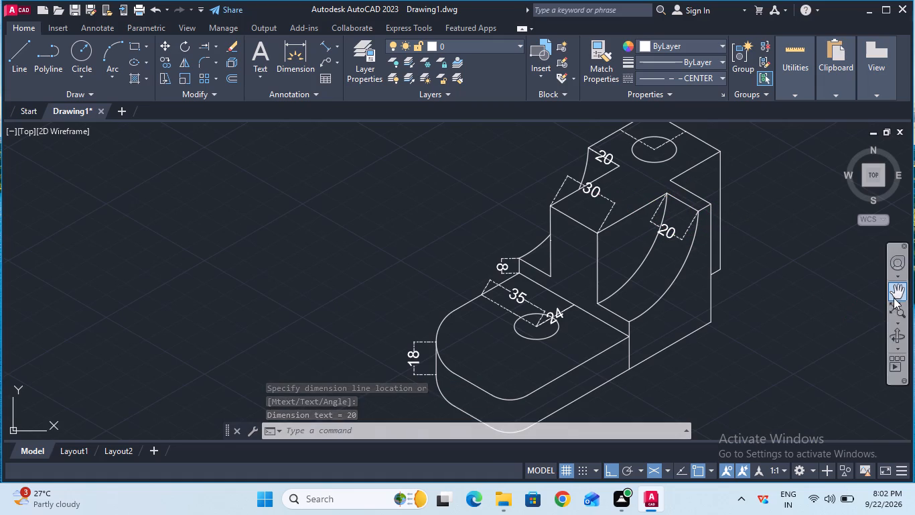
{"action": "double_click", "coordinate": [894, 298]}
{"action": "left_click_drag", "start_coordinate": [823, 266], "coordinate": [809, 313]}
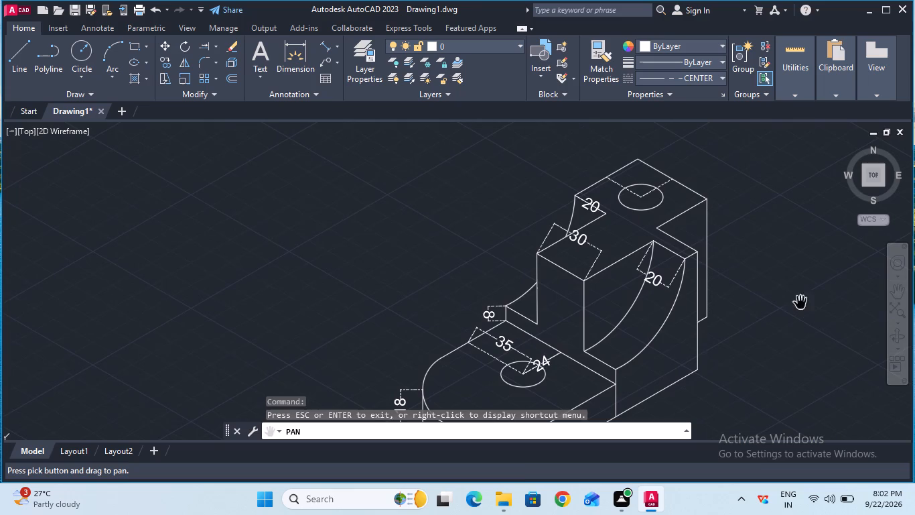
{"action": "key", "text": "Escape"}
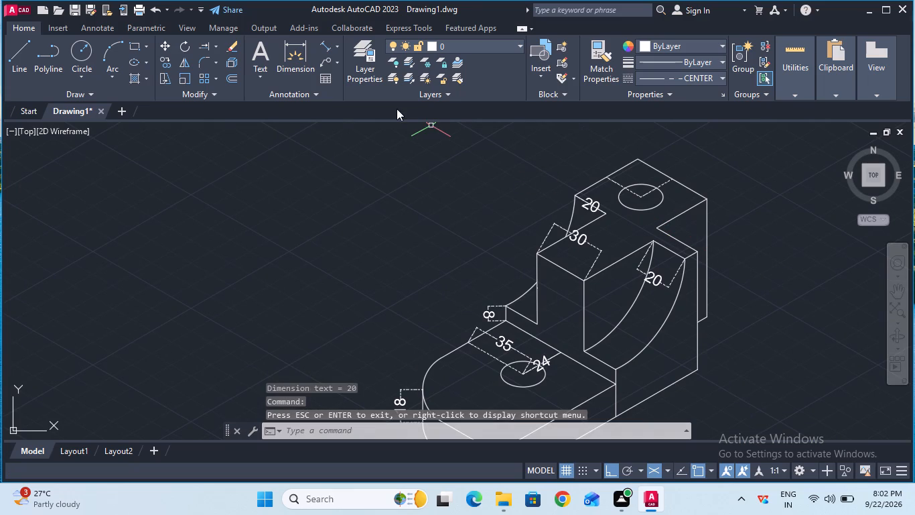
{"action": "left_click", "coordinate": [329, 47]}
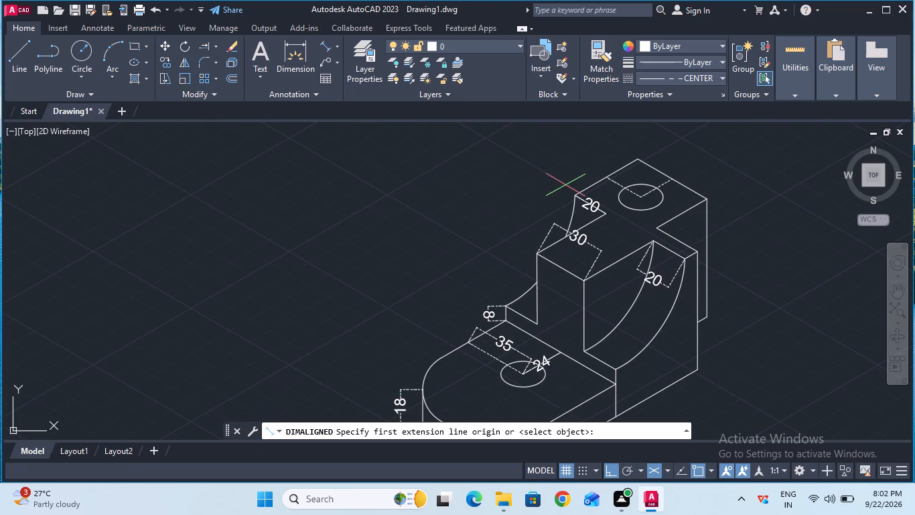
{"action": "double_click", "coordinate": [575, 197]}
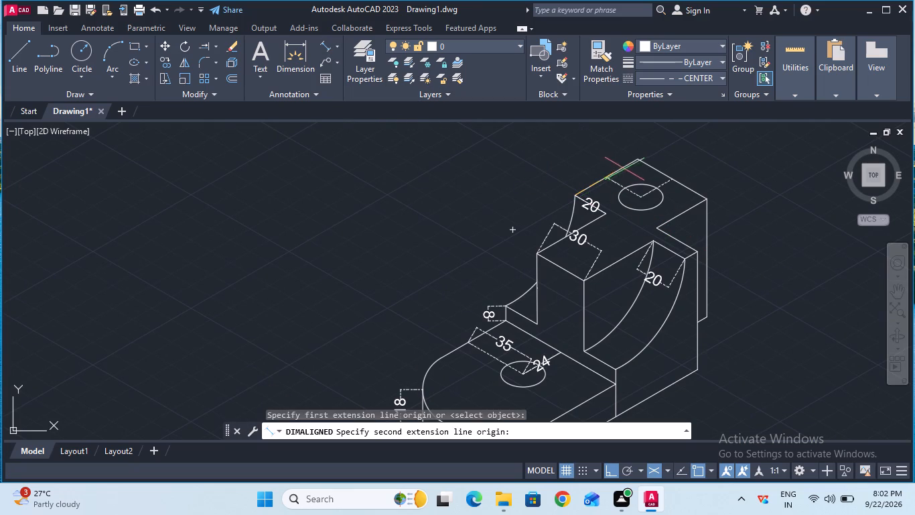
{"action": "double_click", "coordinate": [634, 162]}
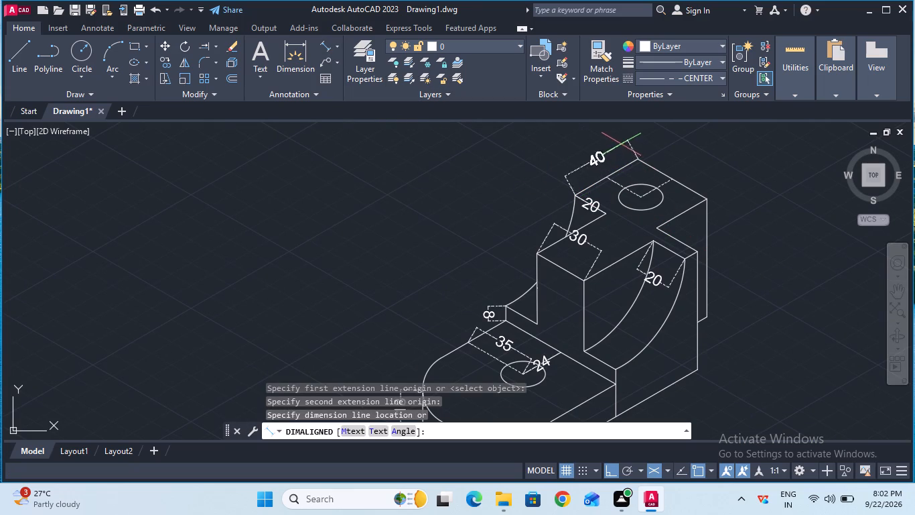
{"action": "left_click", "coordinate": [618, 137]}
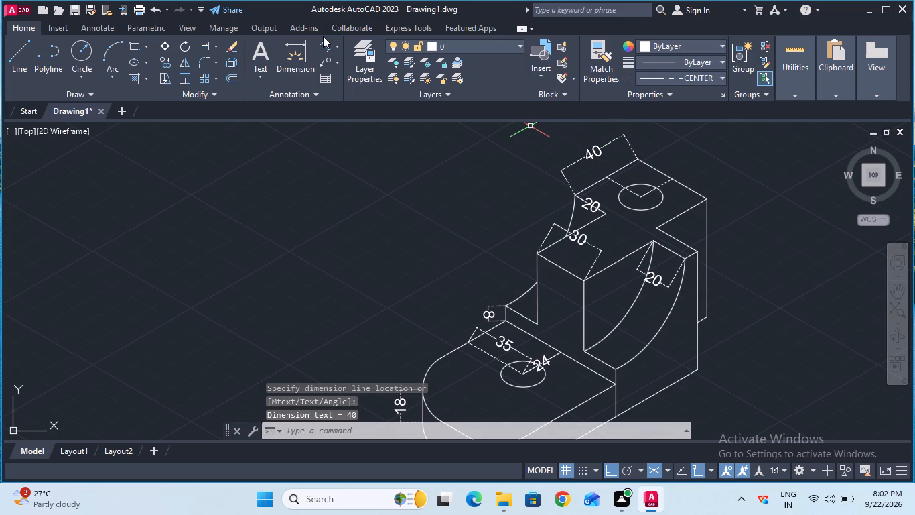
{"action": "double_click", "coordinate": [323, 45]}
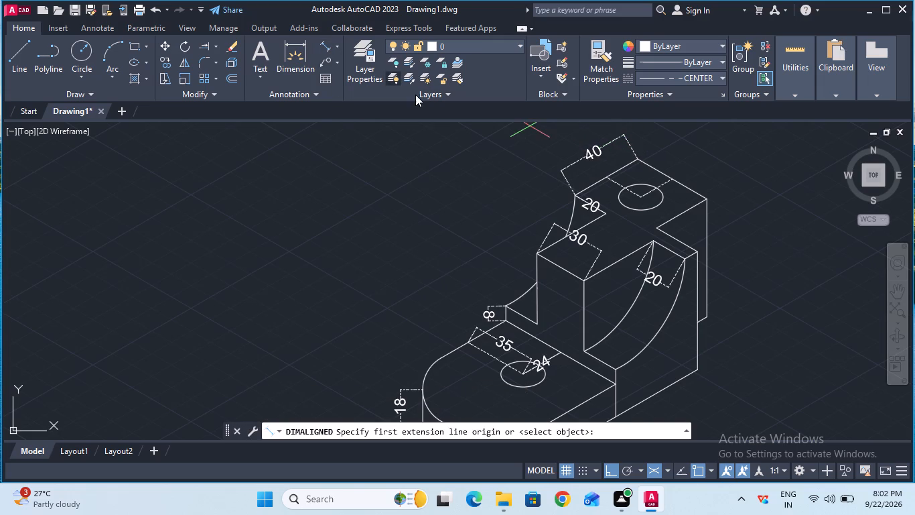
{"action": "left_click", "coordinate": [641, 160]}
{"action": "left_click", "coordinate": [705, 204]}
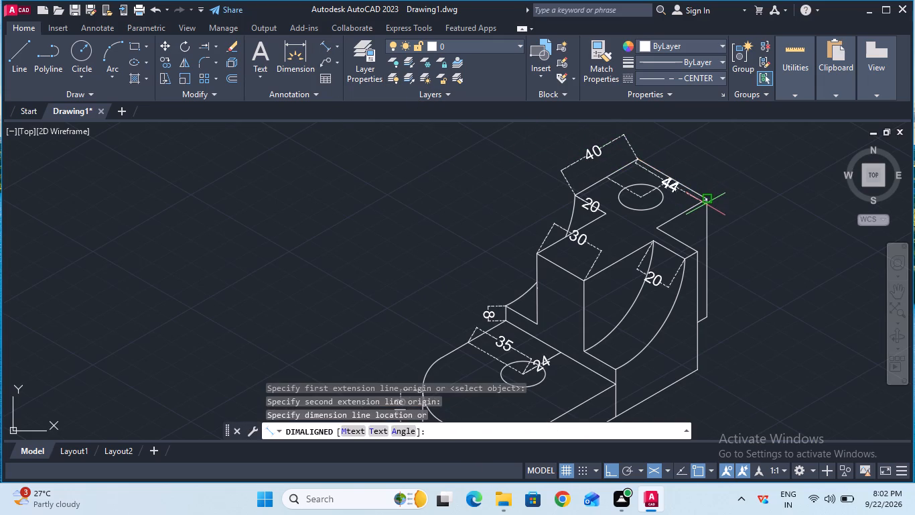
{"action": "left_click", "coordinate": [764, 160]}
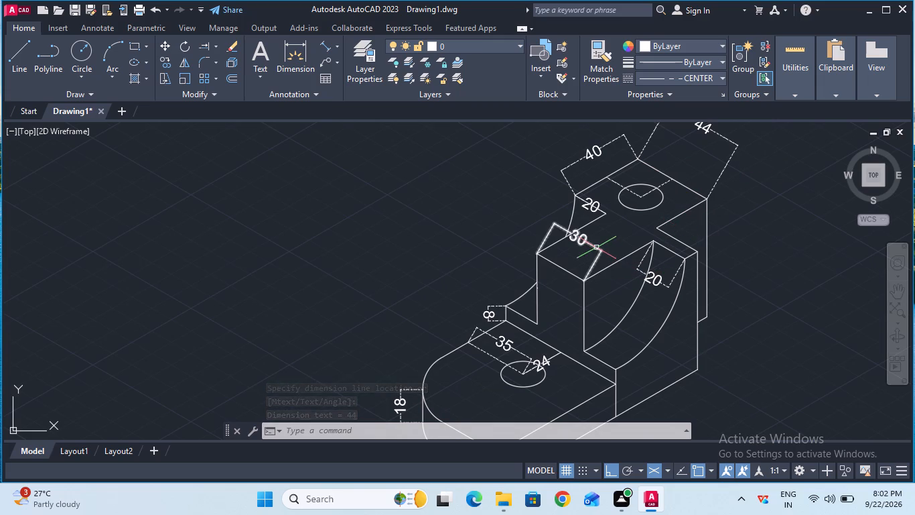
Add an aligned dimension to the bottom edge of the upright's side beneath the near curved rib.
{"action": "left_click", "coordinate": [324, 50]}
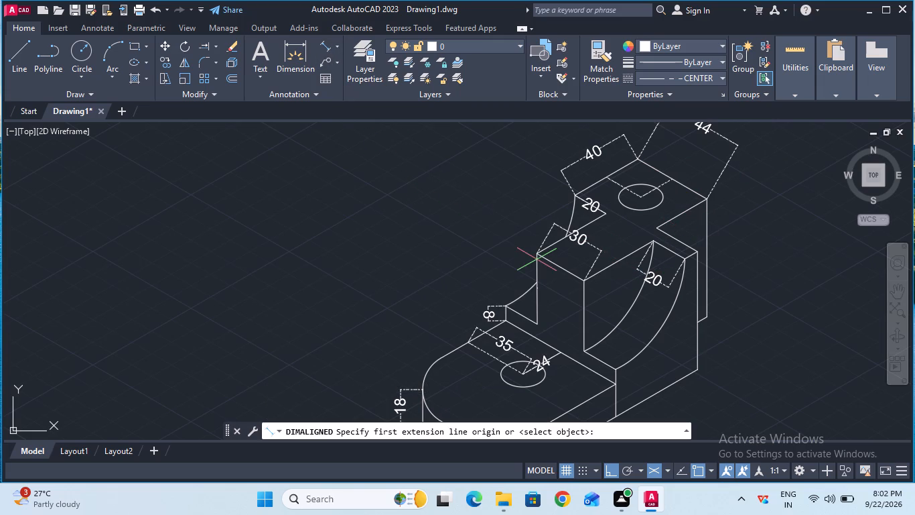
{"action": "left_click", "coordinate": [616, 415]}
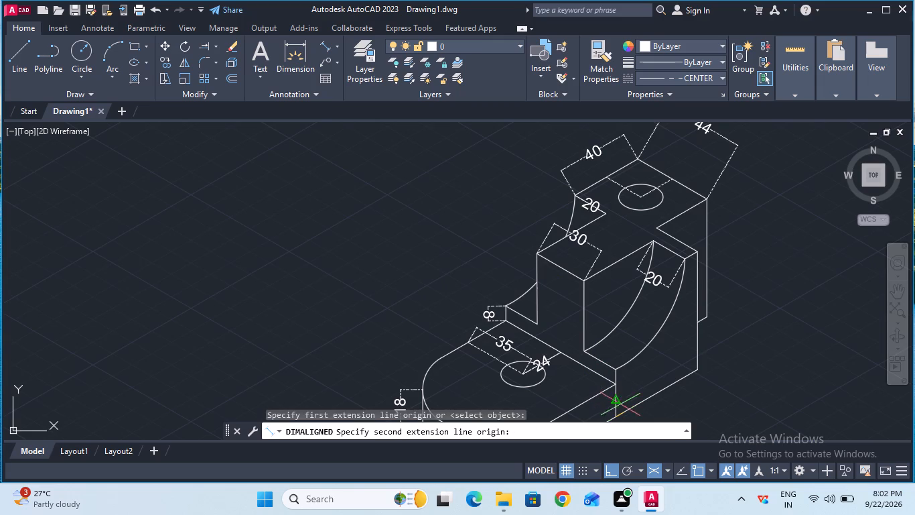
{"action": "left_click", "coordinate": [697, 373]}
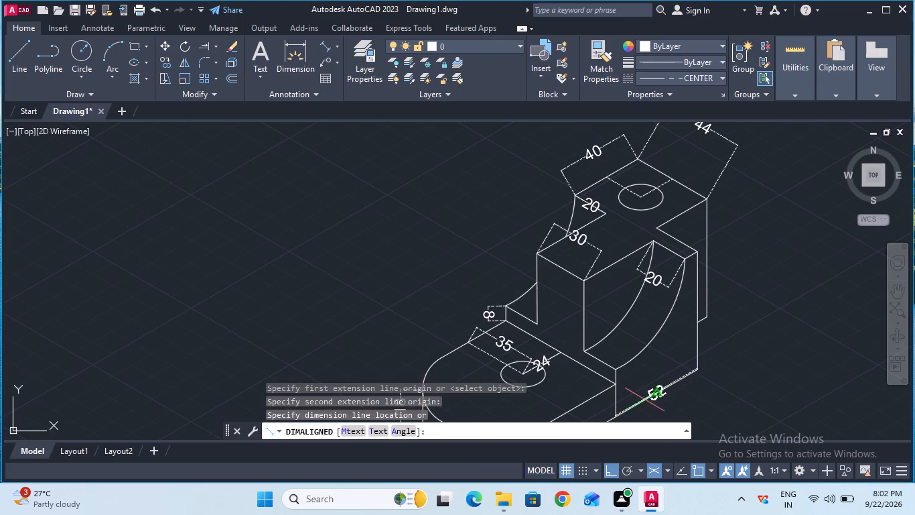
{"action": "left_click", "coordinate": [657, 420]}
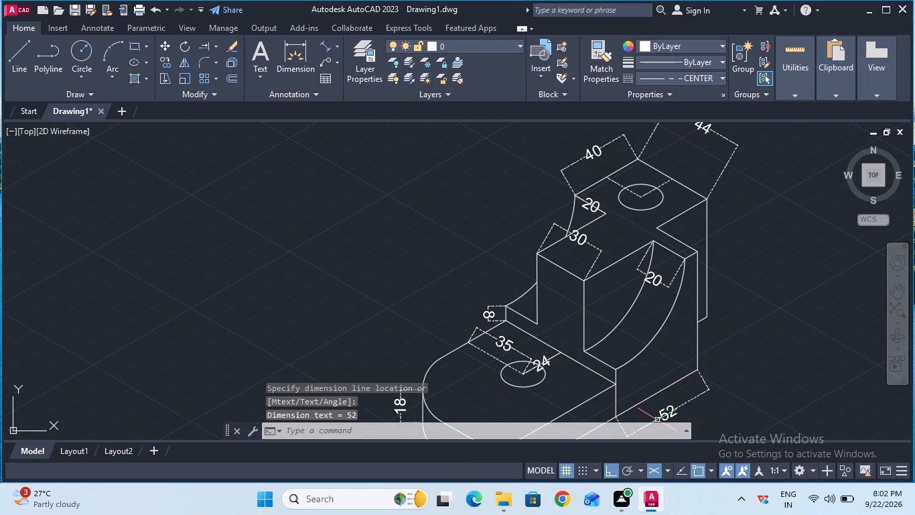
Select the whole bracket with its dimensions and apply the Join command to it.
{"action": "scroll", "coordinate": [643, 385], "scroll_direction": "down", "scroll_amount": 2, "text": "ctrl"}
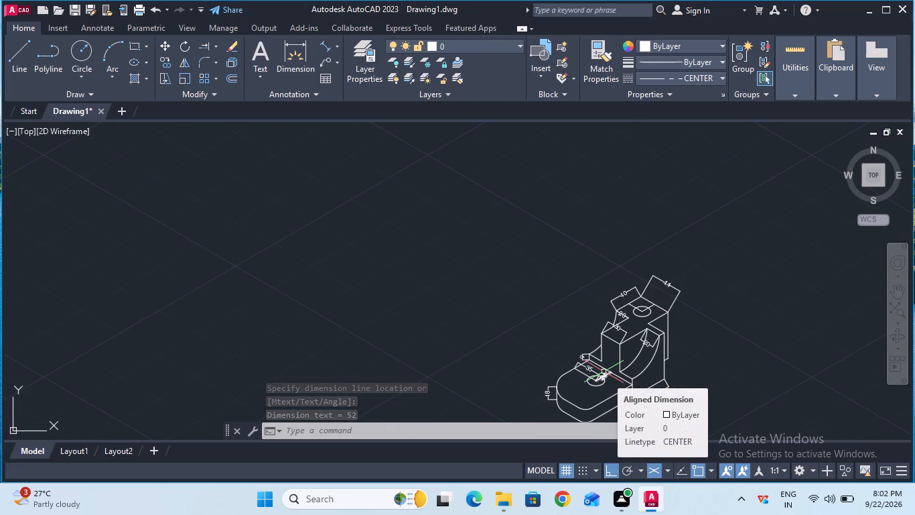
{"action": "left_click", "coordinate": [472, 243]}
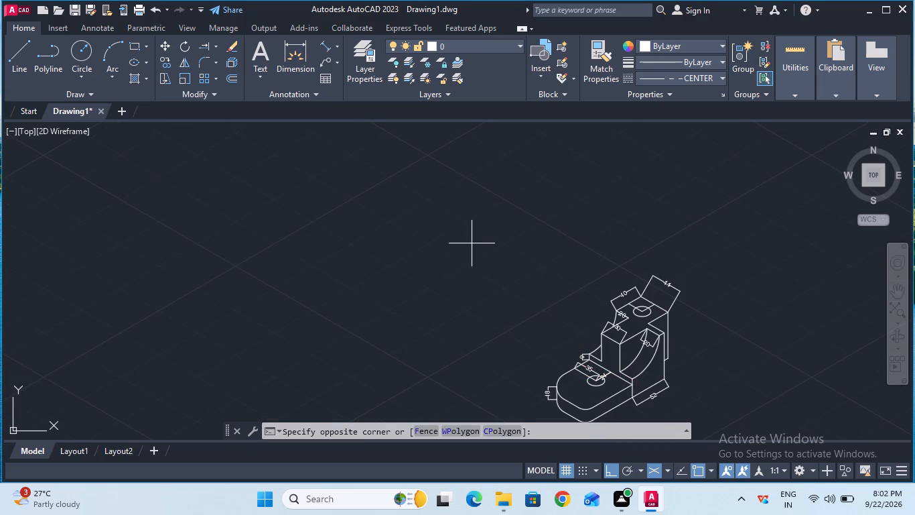
{"action": "left_click", "coordinate": [740, 426]}
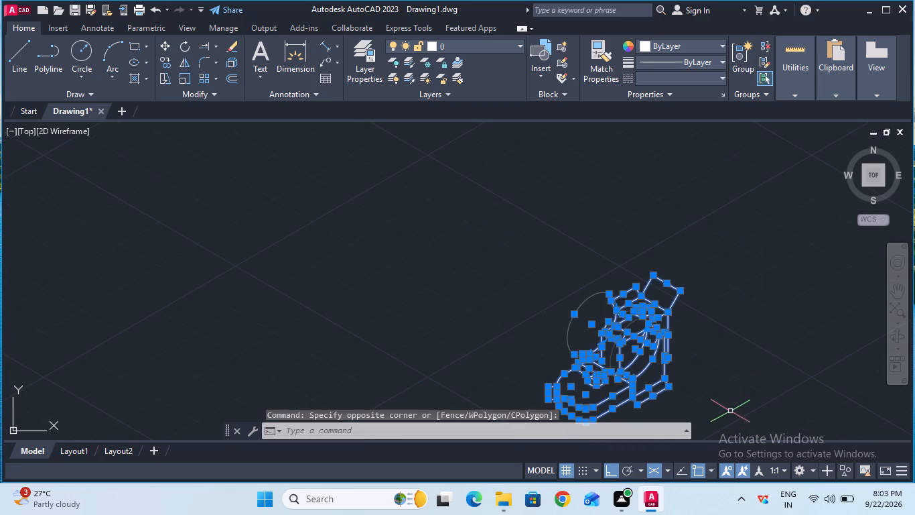
{"action": "key", "text": "j"}
{"action": "left_click", "coordinate": [378, 426]}
{"action": "type", "text": "oin"}
{"action": "key", "text": "Return"}
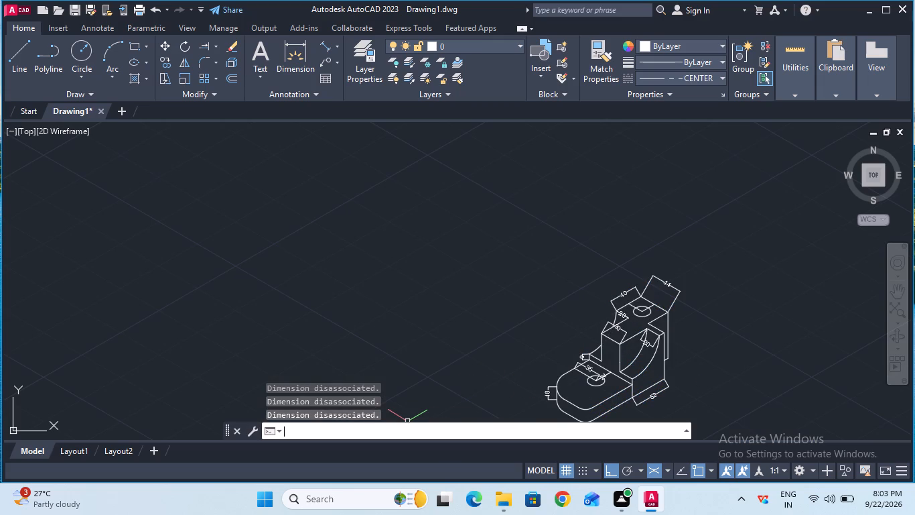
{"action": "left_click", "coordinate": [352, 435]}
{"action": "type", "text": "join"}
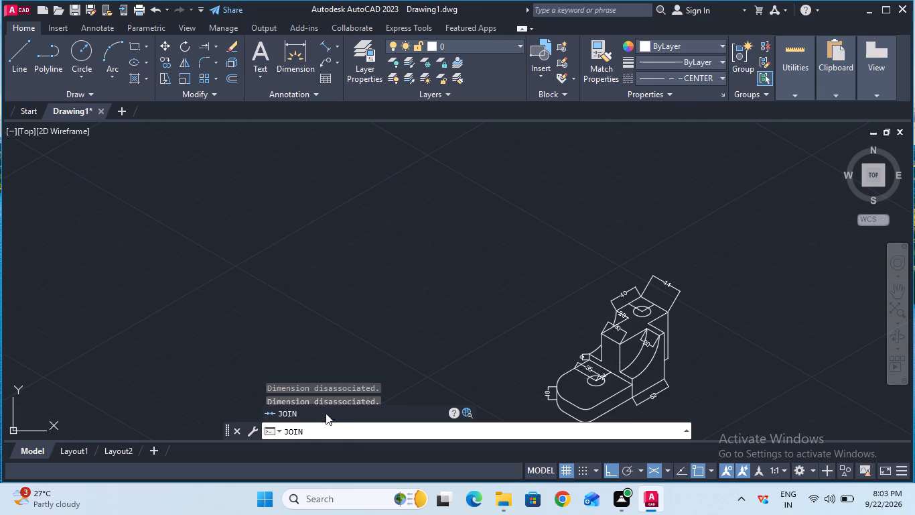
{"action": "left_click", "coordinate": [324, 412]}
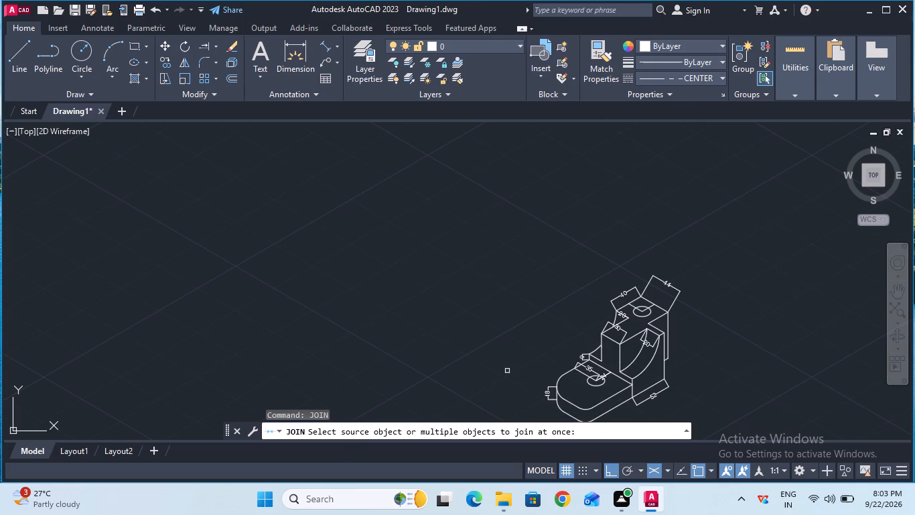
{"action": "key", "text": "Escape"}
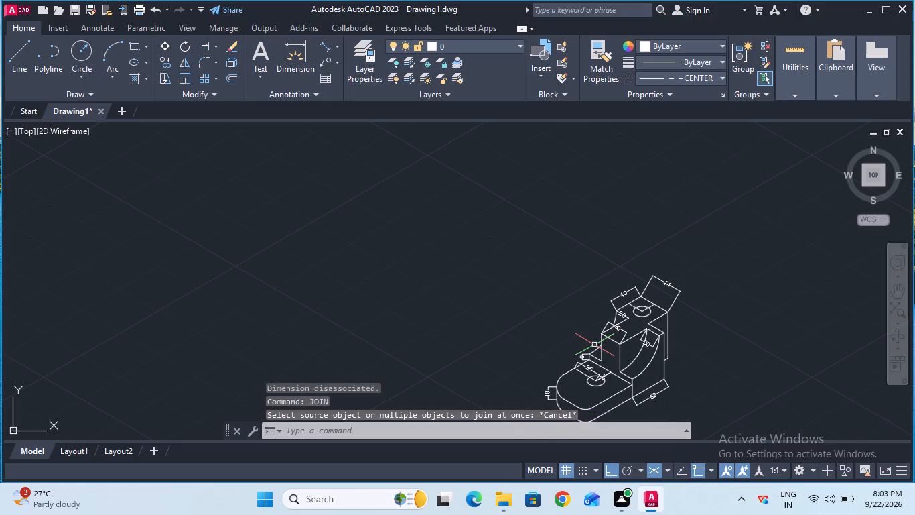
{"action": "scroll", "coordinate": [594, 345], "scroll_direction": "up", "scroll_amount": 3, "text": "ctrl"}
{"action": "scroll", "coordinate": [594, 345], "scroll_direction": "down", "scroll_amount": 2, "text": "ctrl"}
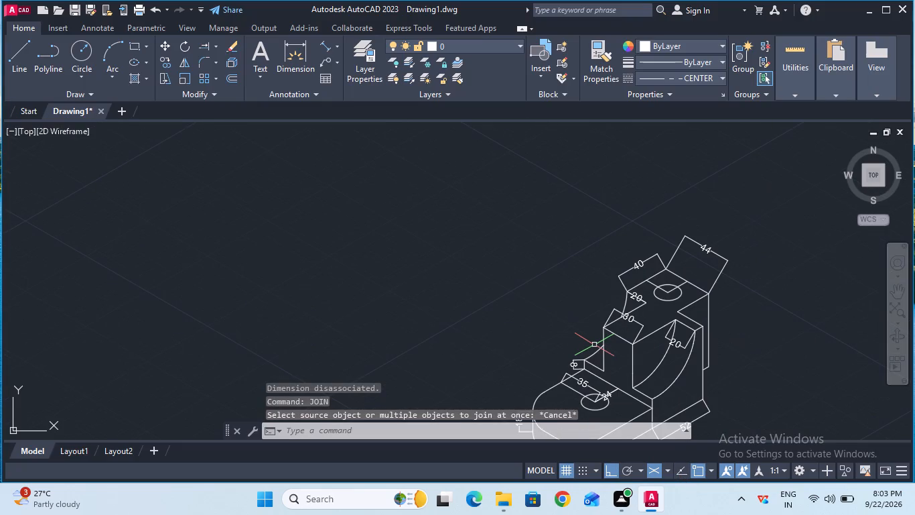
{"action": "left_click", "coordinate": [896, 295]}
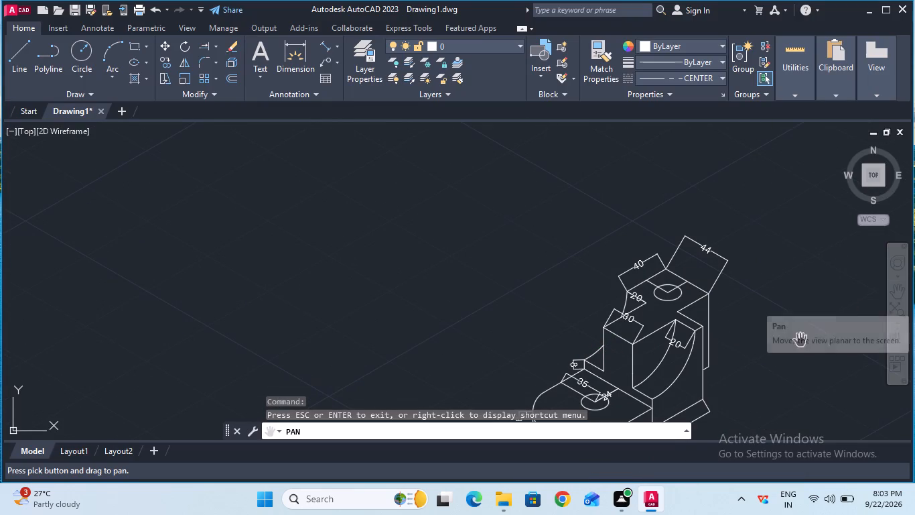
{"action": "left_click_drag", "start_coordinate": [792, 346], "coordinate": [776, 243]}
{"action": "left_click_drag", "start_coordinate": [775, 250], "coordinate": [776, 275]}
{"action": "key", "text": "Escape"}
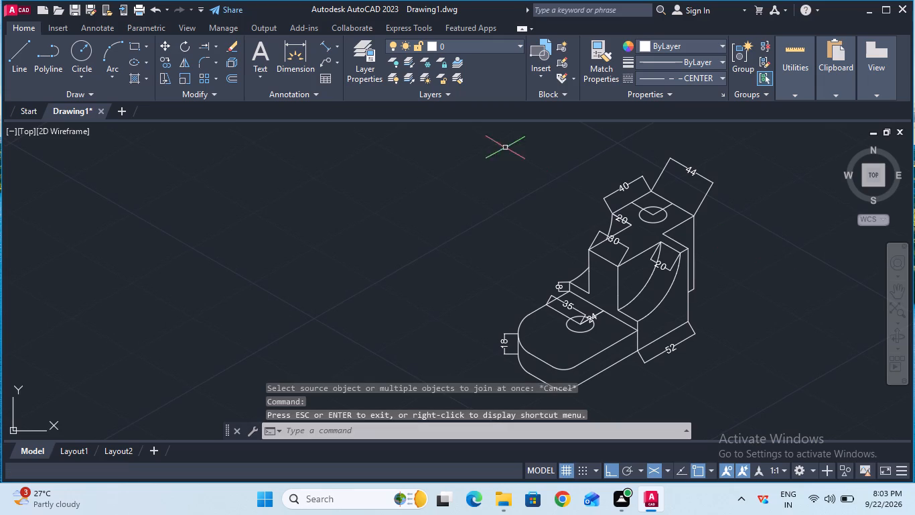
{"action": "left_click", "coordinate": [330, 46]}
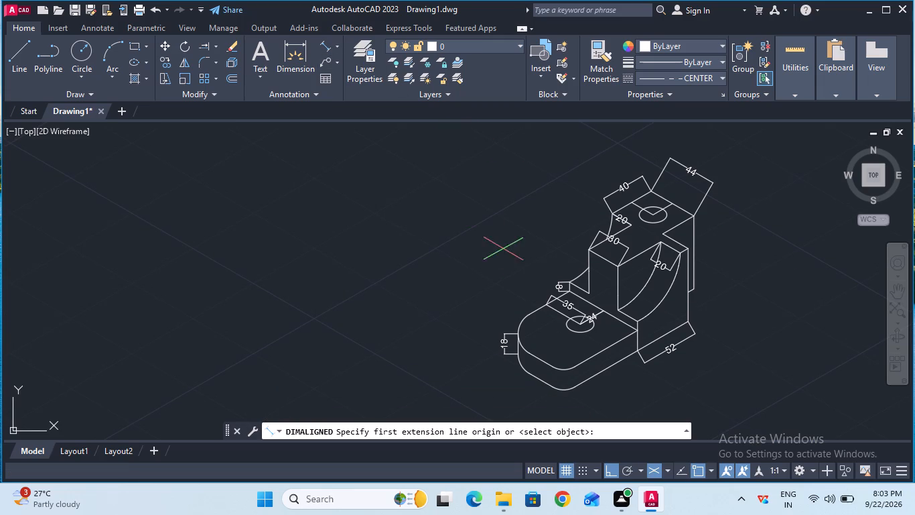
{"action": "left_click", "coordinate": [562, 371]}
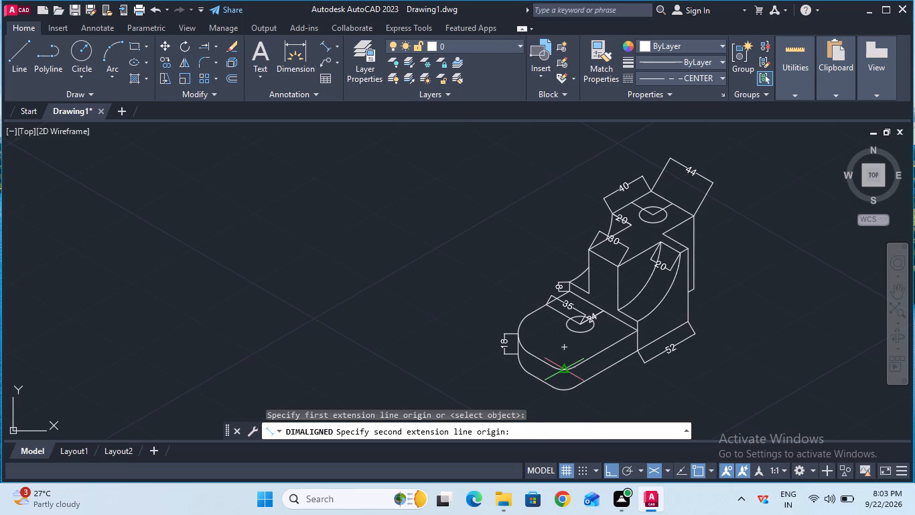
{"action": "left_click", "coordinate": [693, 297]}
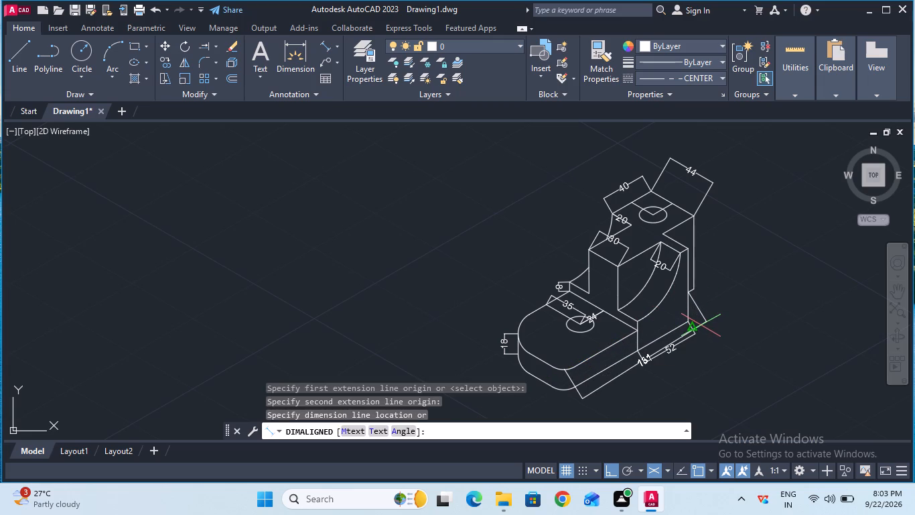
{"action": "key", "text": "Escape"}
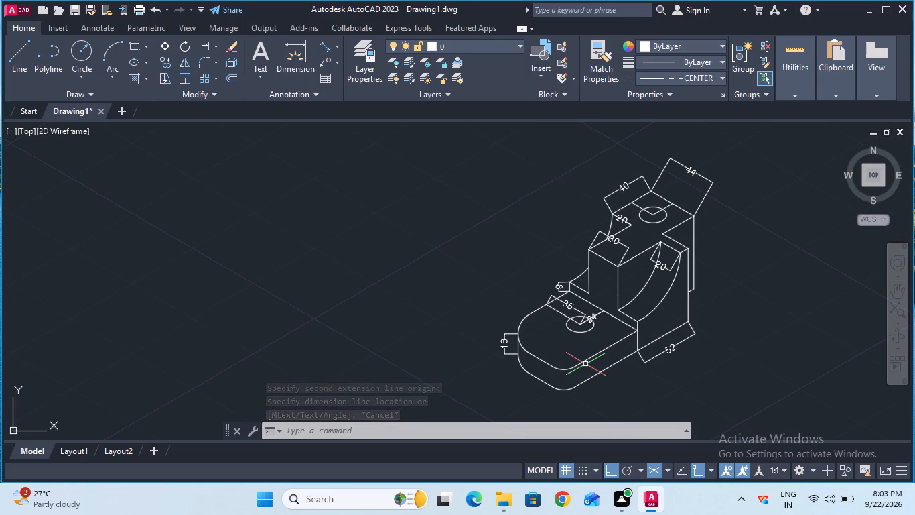
Save the drawing in the Documents folder under the file name Stepped Bracket.
{"action": "left_click", "coordinate": [78, 15]}
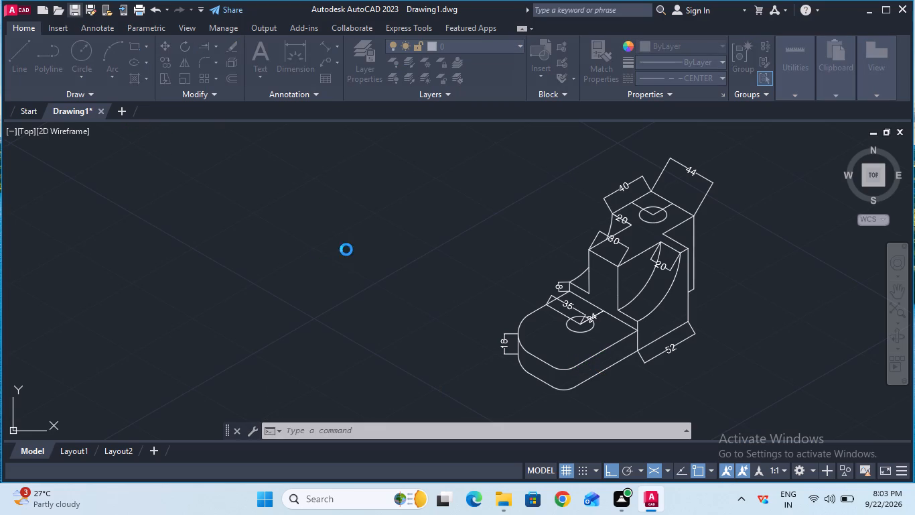
{"action": "left_click", "coordinate": [499, 371]}
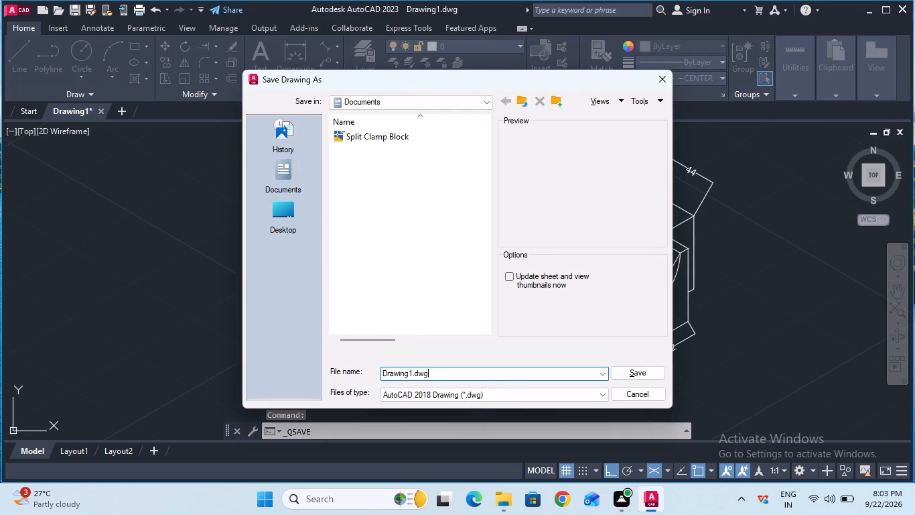
{"action": "key", "text": "BackSpace"}
{"action": "key", "text": "BackSpace"}
{"action": "key", "text": "BackSpace"}
{"action": "key", "text": "BackSpace"}
{"action": "key", "text": "BackSpace"}
{"action": "key", "text": "BackSpace"}
{"action": "key", "text": "BackSpace"}
{"action": "key", "text": "BackSpace"}
{"action": "key", "text": "BackSpace"}
{"action": "key", "text": "BackSpace"}
{"action": "key", "text": "BackSpace"}
{"action": "key", "text": "BackSpace"}
{"action": "key", "text": "BackSpace"}
{"action": "key", "text": "BackSpace"}
{"action": "key", "text": "BackSpace"}
{"action": "key", "text": "BackSpace"}
{"action": "key", "text": "BackSpace"}
{"action": "key", "text": "BackSpace"}
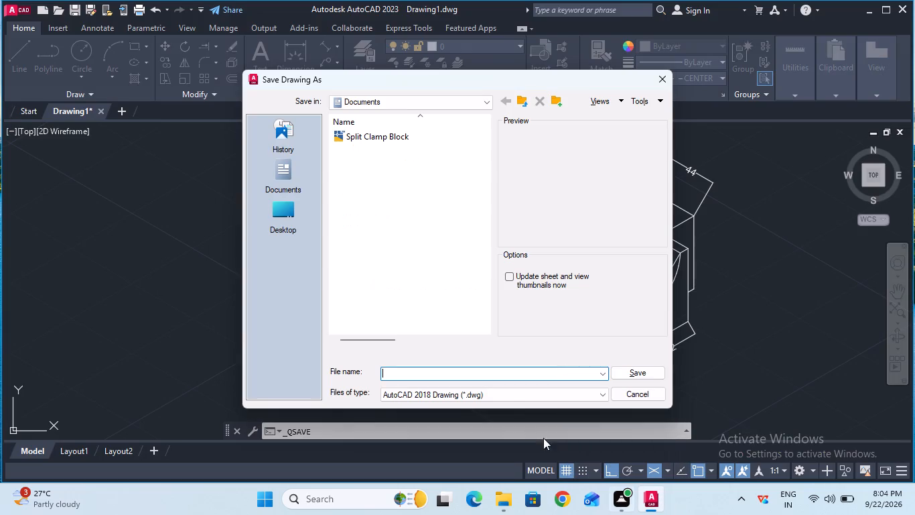
{"action": "left_click", "coordinate": [505, 374]}
{"action": "key", "text": "s"}
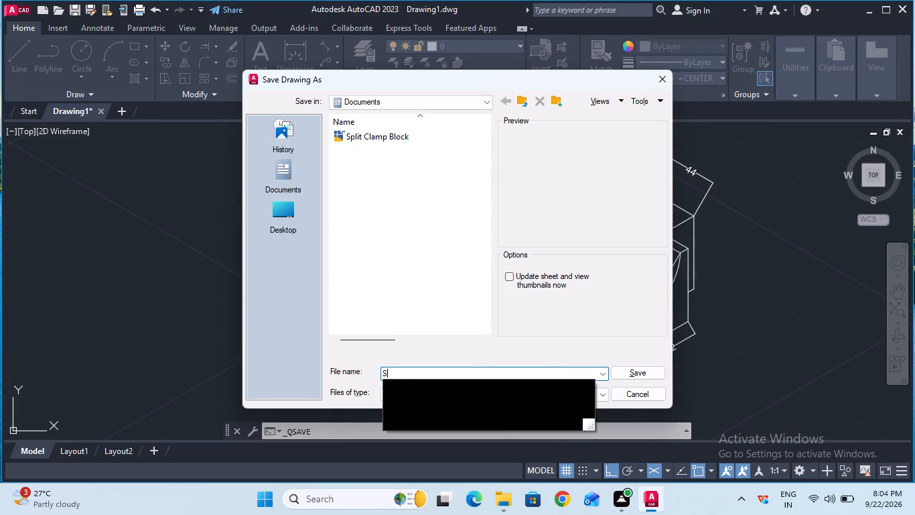
{"action": "type", "text": "te"}
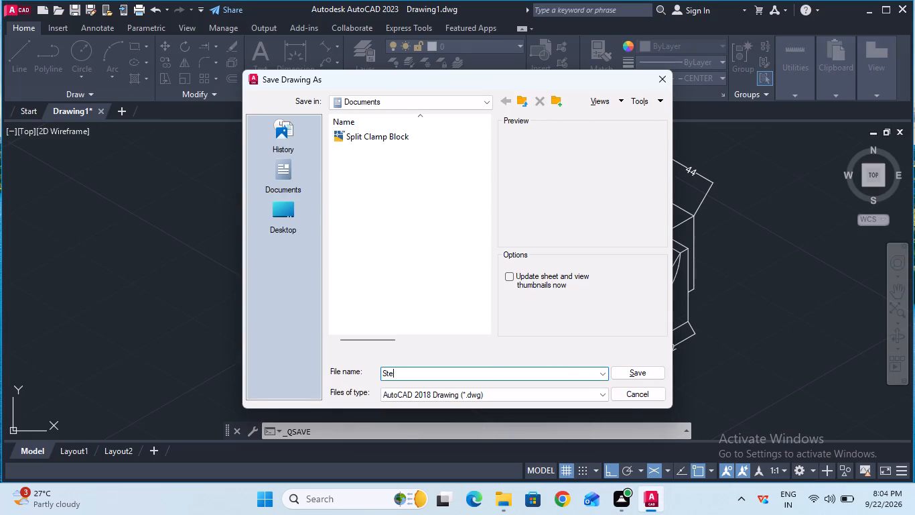
{"action": "type", "text": "pped"}
{"action": "key", "text": "space"}
{"action": "key", "text": "b"}
{"action": "type", "text": "racket"}
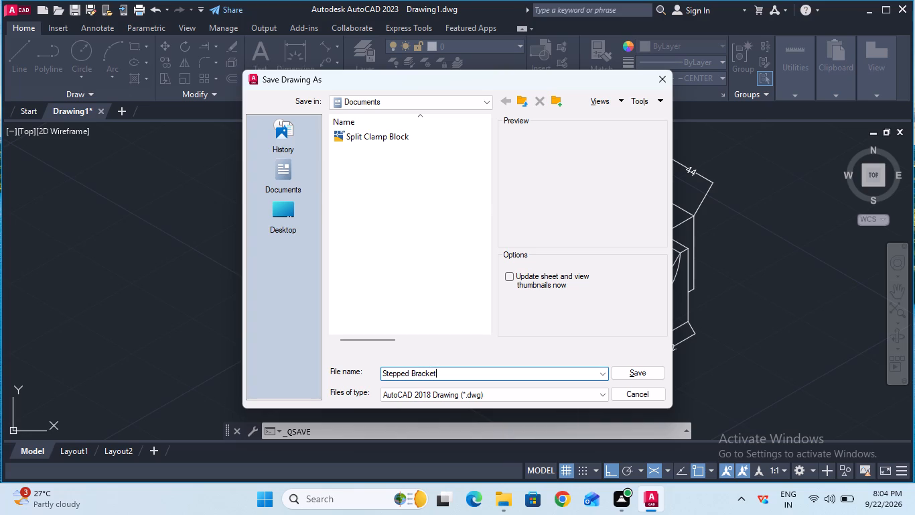
{"action": "left_click", "coordinate": [644, 374]}
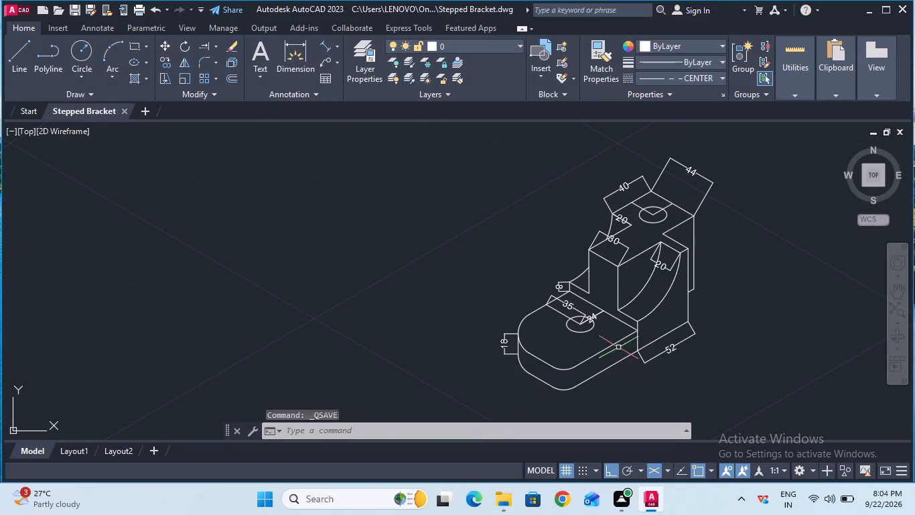
Set up the plot on ISO A4 (297 x 210 mm) paper, centred, with a window around the whole dimensioned bracket as plot area.
{"action": "left_click", "coordinate": [143, 9]}
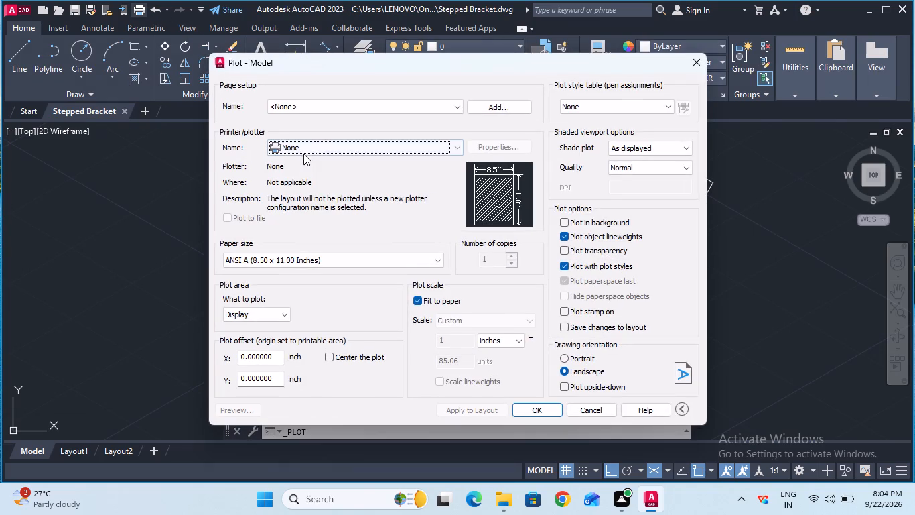
{"action": "left_click", "coordinate": [372, 258]}
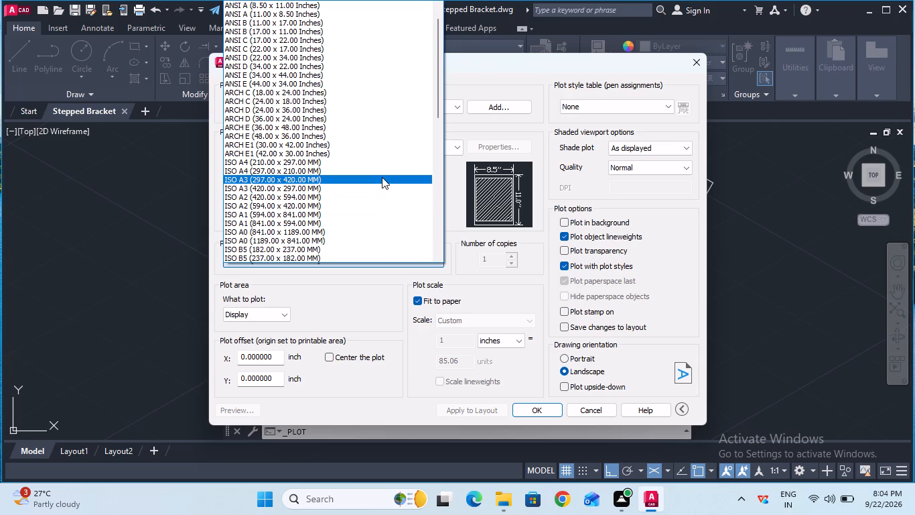
{"action": "left_click", "coordinate": [382, 172]}
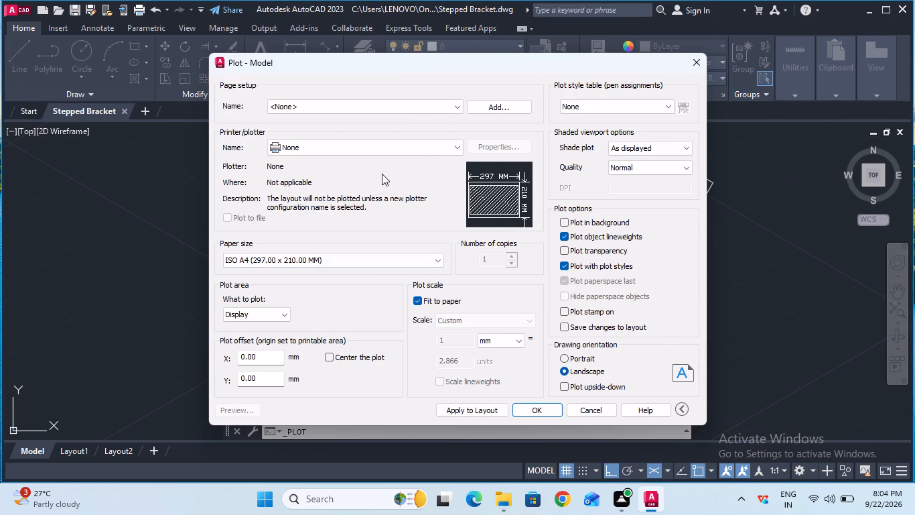
{"action": "left_click", "coordinate": [331, 357]}
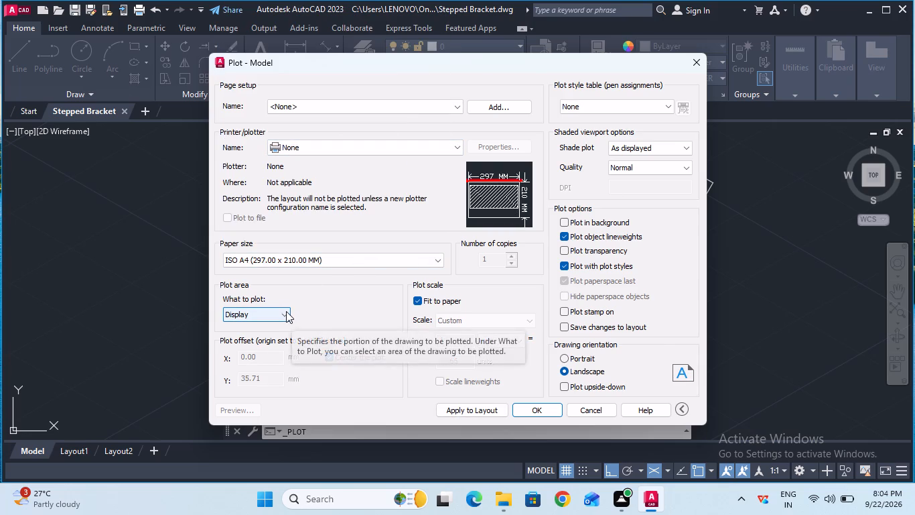
{"action": "left_click", "coordinate": [286, 311]}
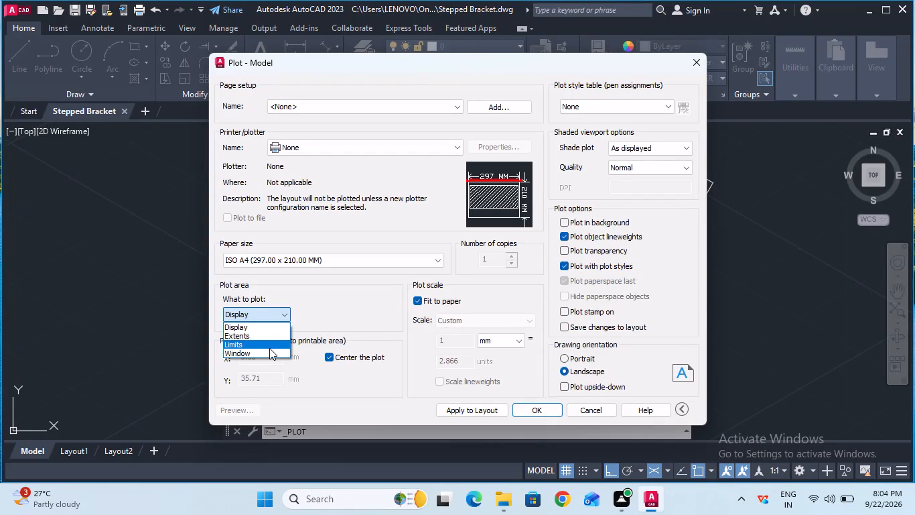
{"action": "left_click", "coordinate": [269, 351]}
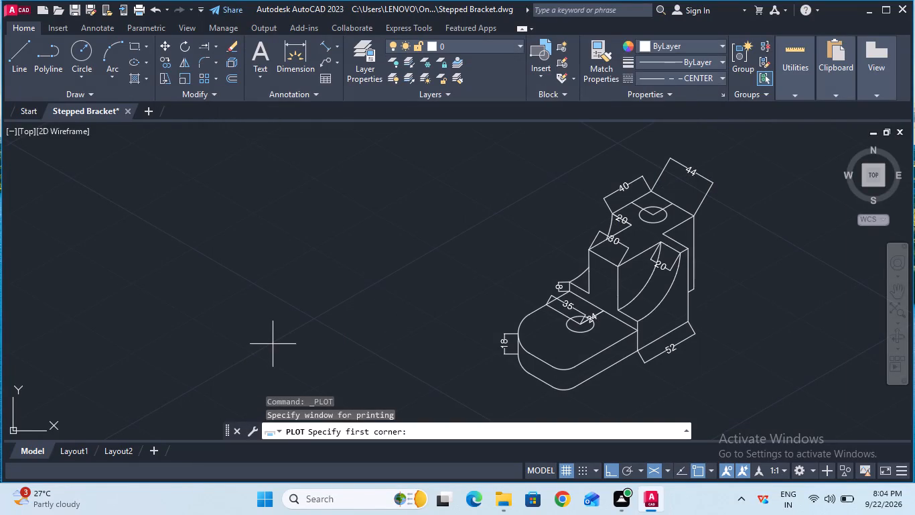
{"action": "left_click", "coordinate": [444, 144]}
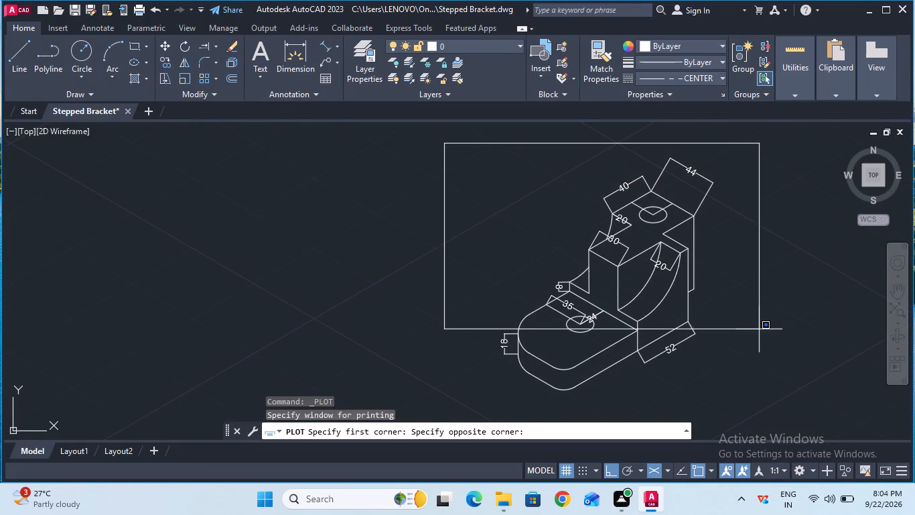
{"action": "left_click", "coordinate": [758, 416]}
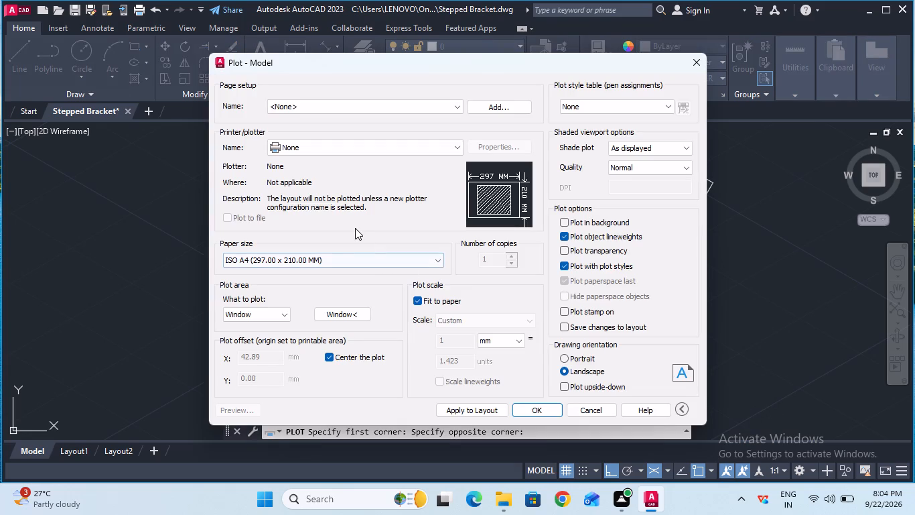
Plot the bracket with DWG To PDF.pc3 to Stepped Bracket-Model.pdf in Documents, and close the resulting PDF.
{"action": "left_click", "coordinate": [395, 149]}
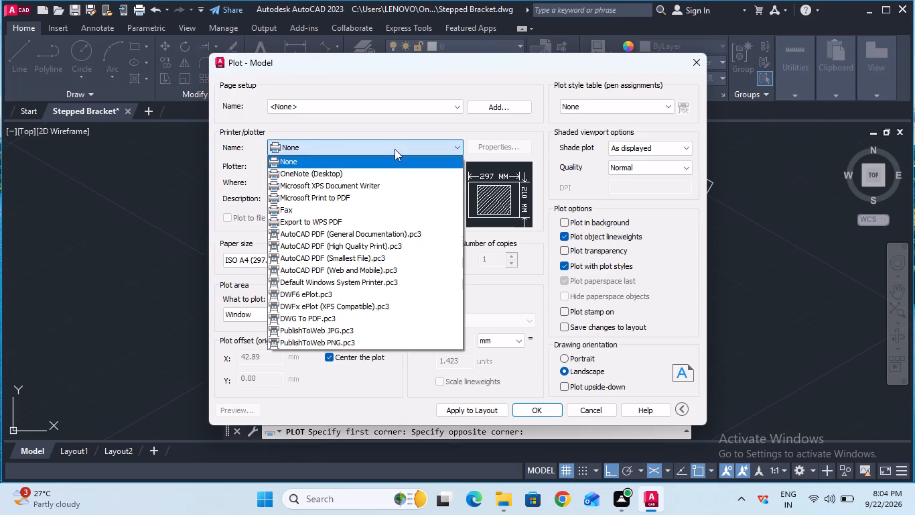
{"action": "left_click", "coordinate": [362, 317]}
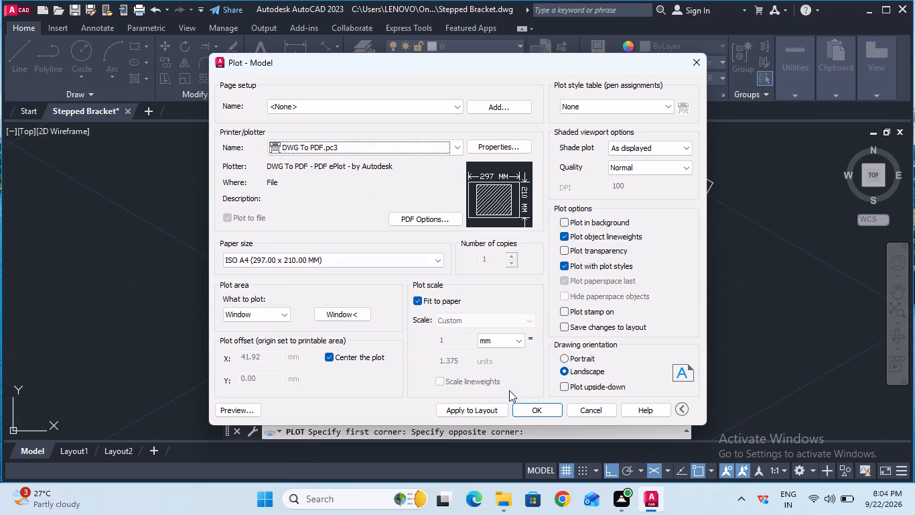
{"action": "left_click", "coordinate": [527, 412]}
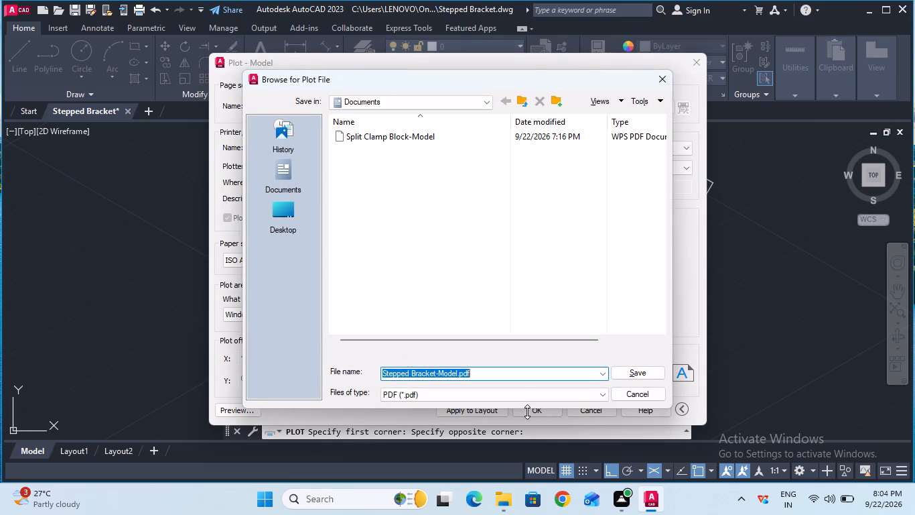
{"action": "left_click", "coordinate": [628, 374]}
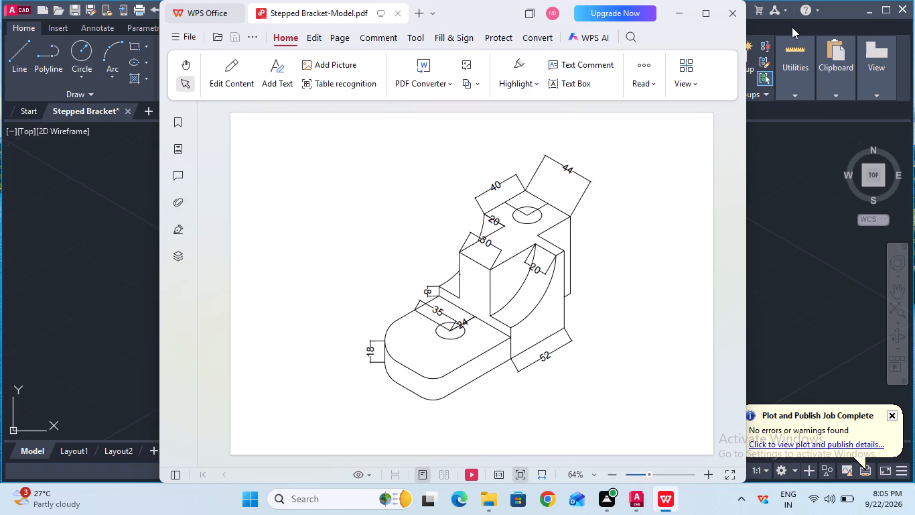
{"action": "left_click", "coordinate": [734, 7]}
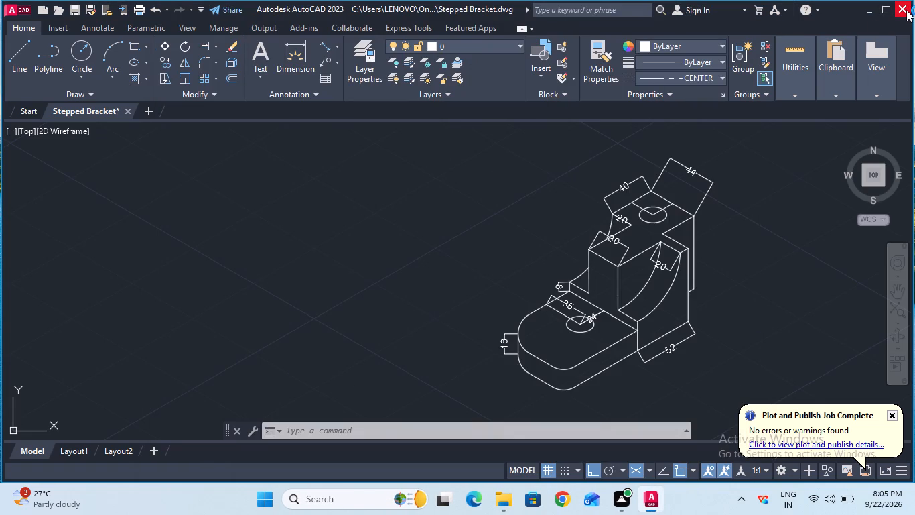
Close AutoCAD, saving the changes to the Stepped Bracket drawing.
{"action": "left_click", "coordinate": [906, 10]}
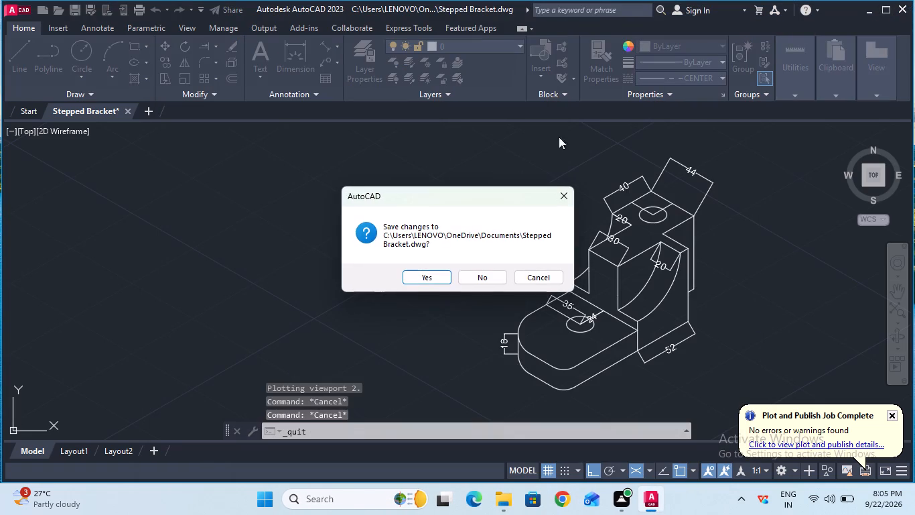
{"action": "left_click", "coordinate": [434, 272]}
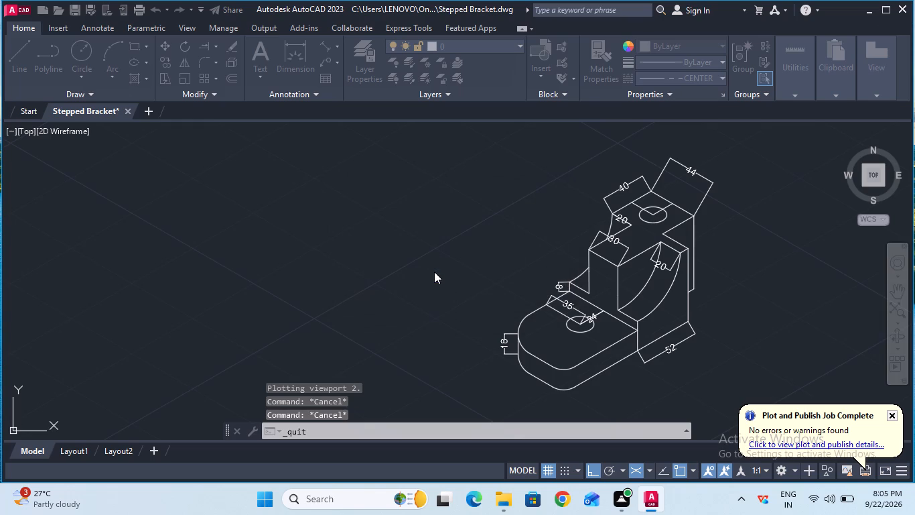